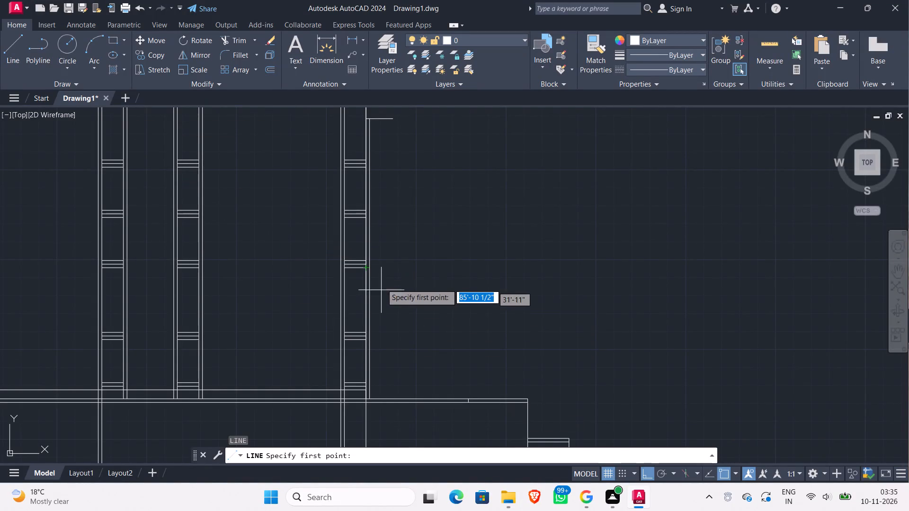
Examine the column bands of the drafted elevation against the columns and plinth in the reference side elevation image.
scroll(401, 276, down, 2)
middle_drag(407, 276, 379, 342)
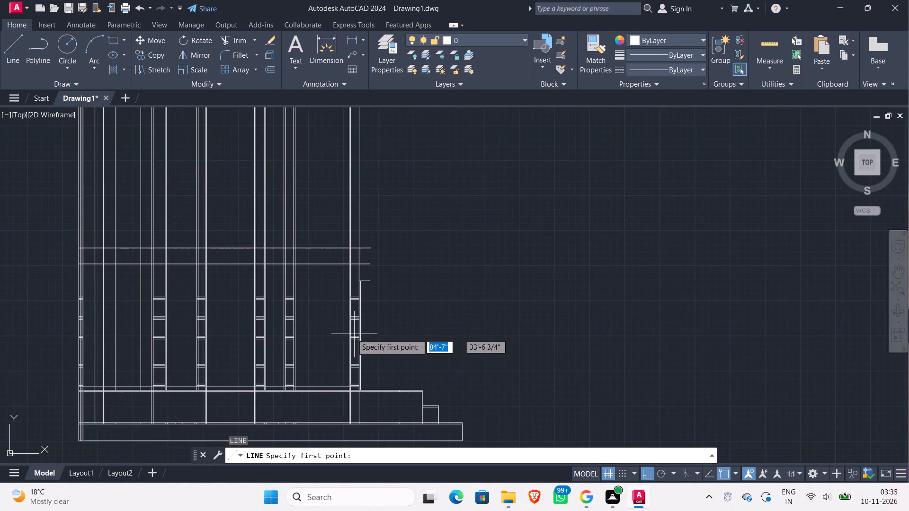
scroll(352, 334, up, 3)
scroll(392, 355, up, 1)
middle_drag(392, 354, 396, 304)
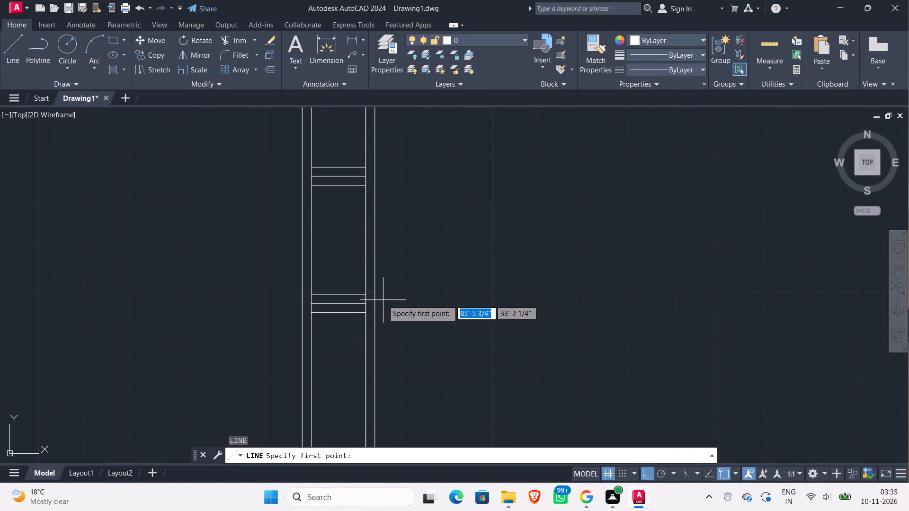
scroll(381, 298, up, 2)
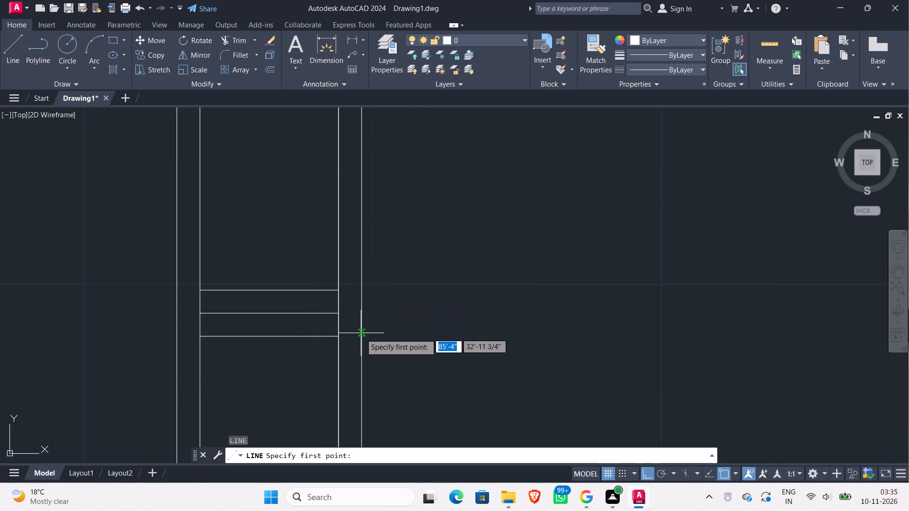
scroll(440, 309, down, 4)
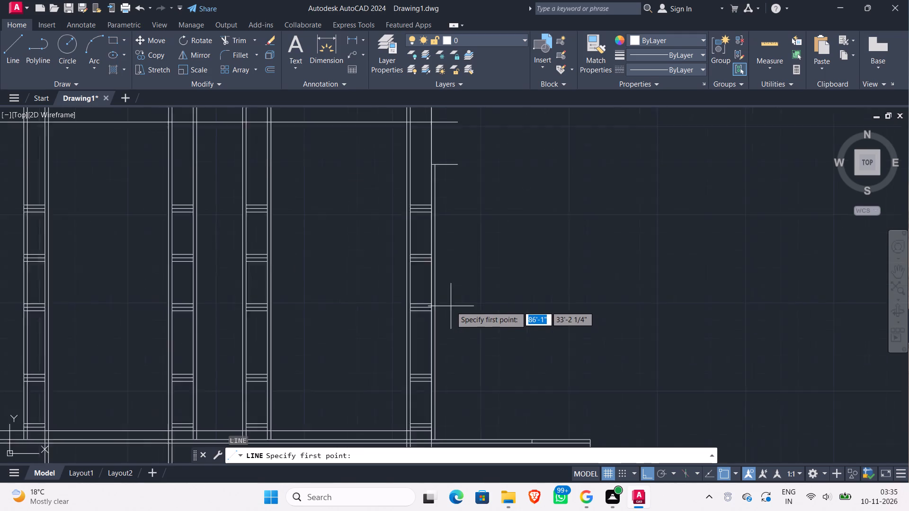
scroll(451, 306, down, 1)
middle_drag(504, 255, 263, 318)
scroll(264, 316, down, 3)
scroll(407, 161, up, 2)
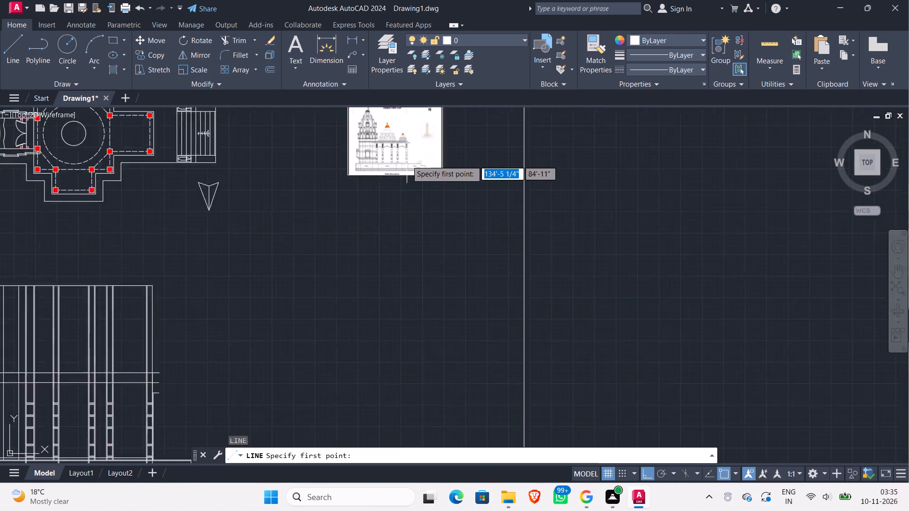
scroll(415, 166, up, 3)
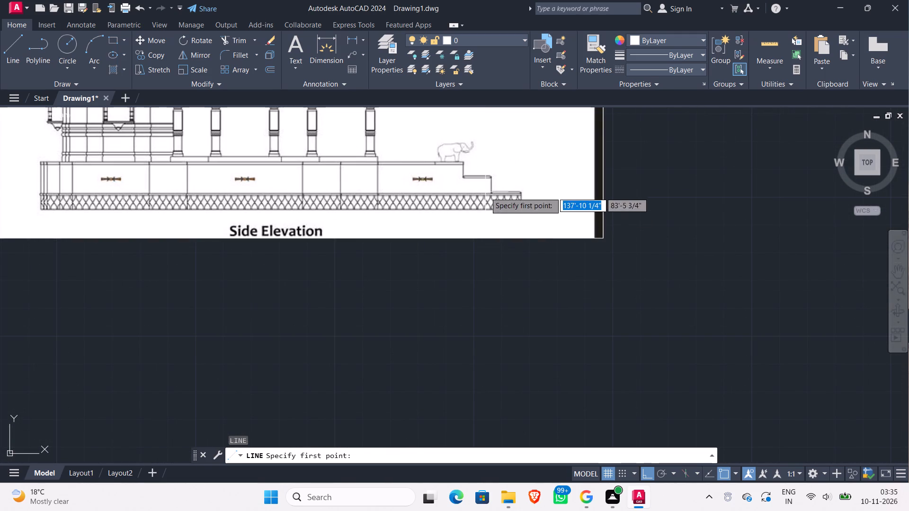
middle_drag(407, 139, 404, 207)
scroll(362, 195, up, 2)
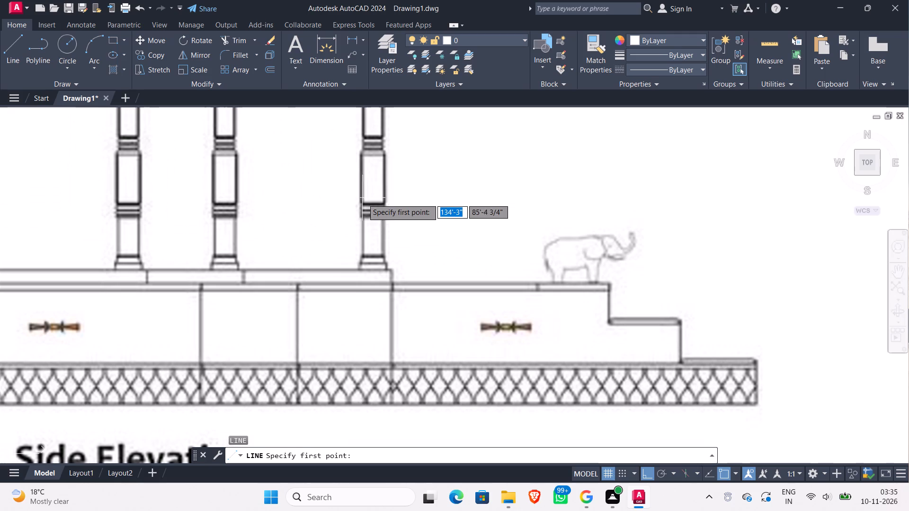
scroll(400, 203, down, 2)
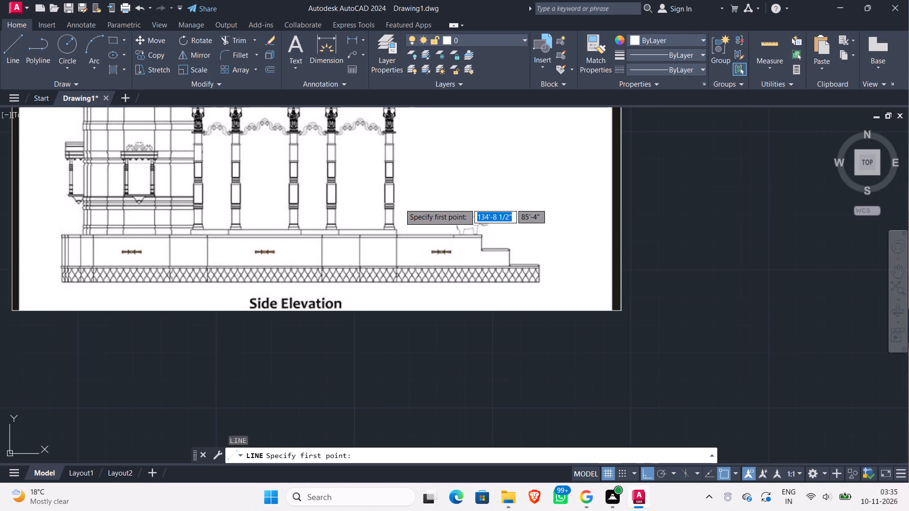
scroll(400, 203, down, 3)
middle_drag(360, 283, 735, 126)
scroll(542, 222, down, 2)
middle_drag(505, 300, 501, 295)
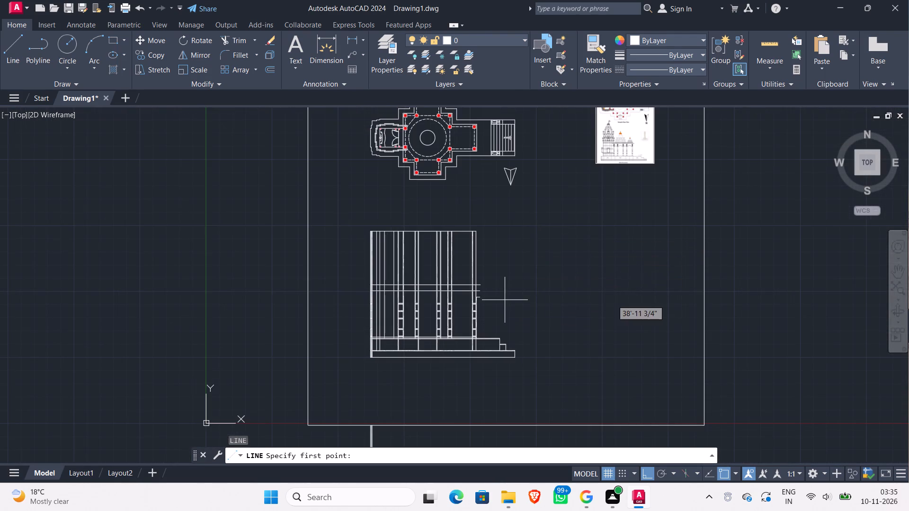
Draw a horizontal line about 33'-6" long from the rightmost column's outer edge to the elevation's left edge, along the second-lowest band's underside.
middle_drag(501, 295, 463, 240)
scroll(444, 264, up, 2)
scroll(406, 244, up, 4)
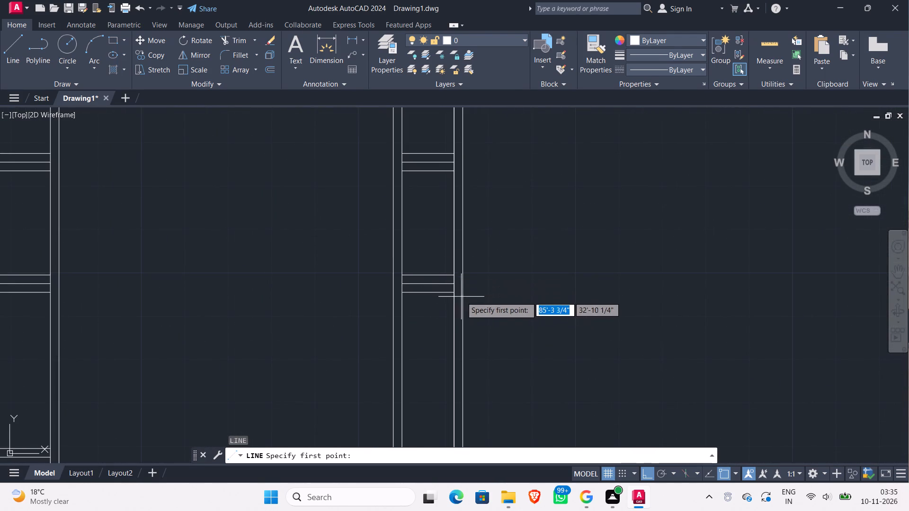
scroll(465, 291, down, 3)
middle_drag(501, 305, 499, 299)
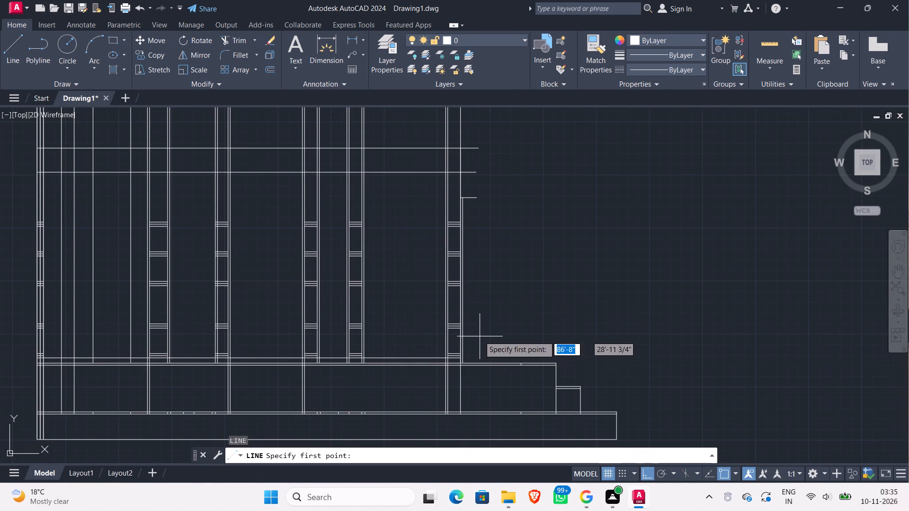
scroll(473, 340, up, 2)
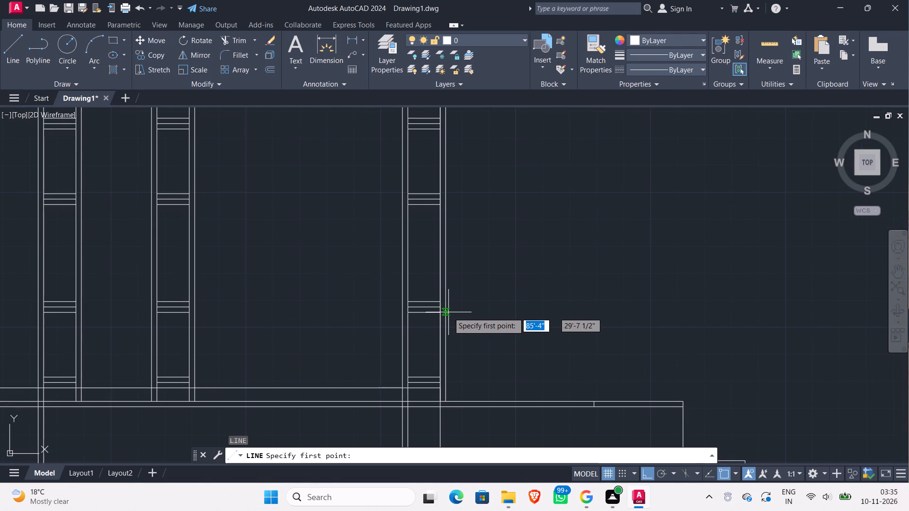
scroll(448, 312, up, 3)
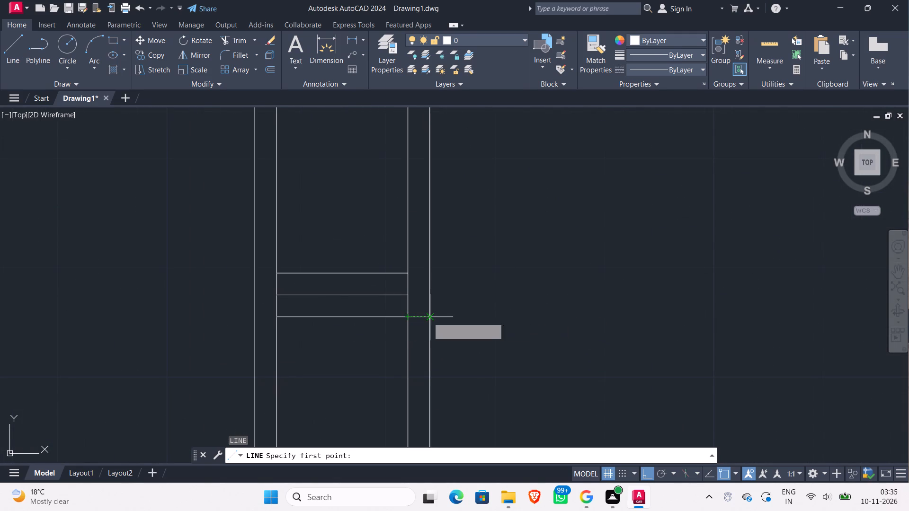
click(428, 317)
scroll(228, 312, down, 1)
middle_drag(226, 315, 610, 269)
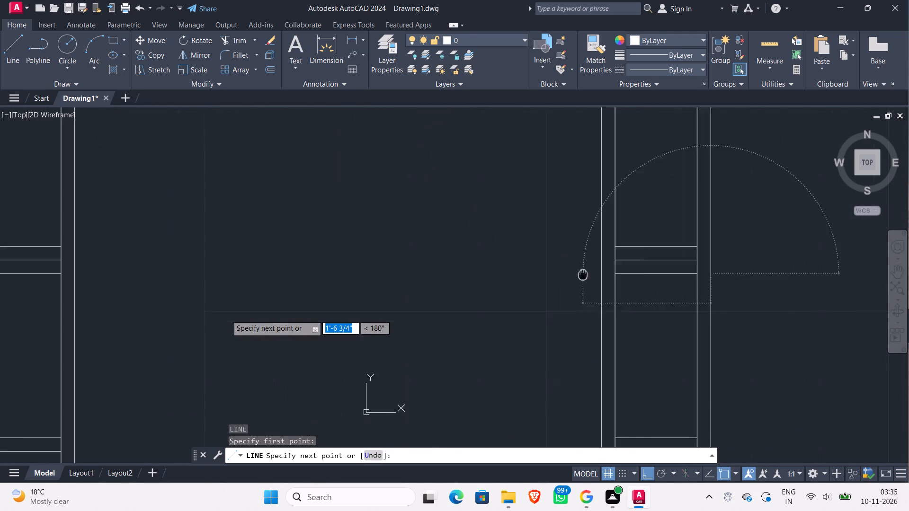
middle_drag(610, 269, 615, 267)
scroll(451, 292, down, 4)
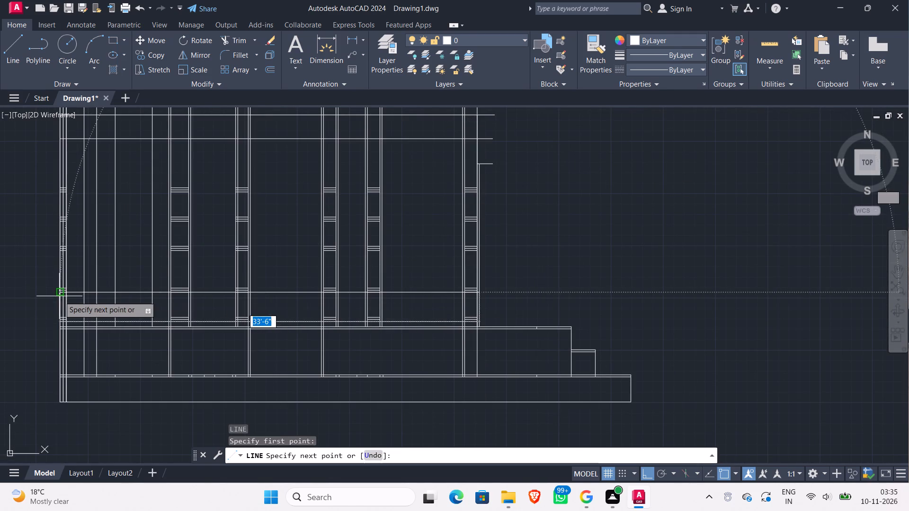
scroll(59, 296, up, 4)
click(62, 271)
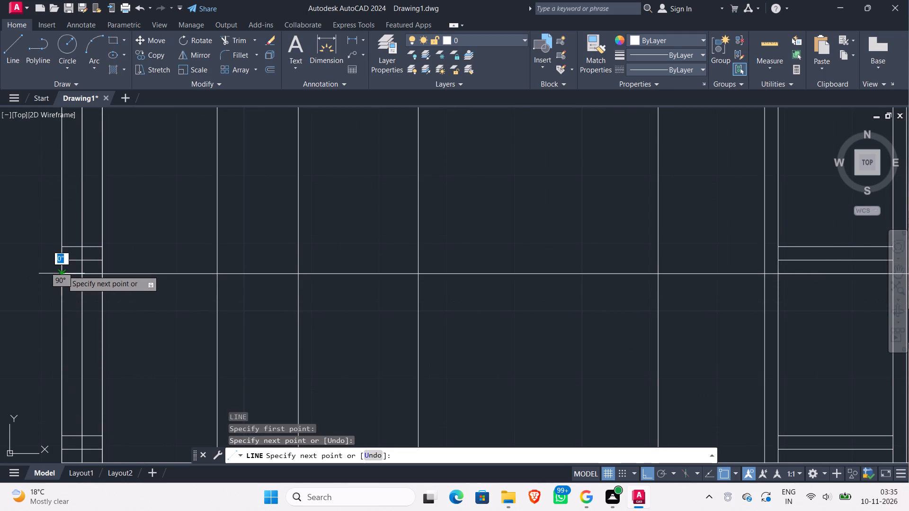
key(Escape)
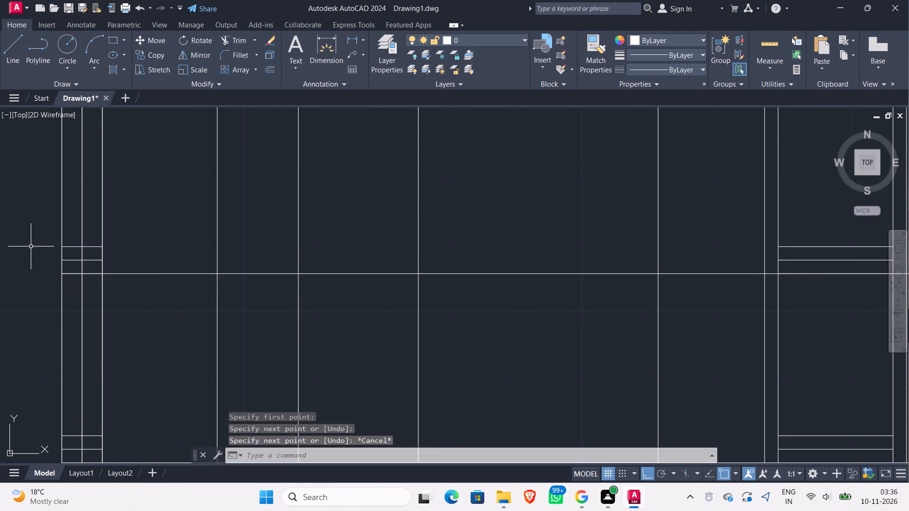
Check the reference side elevation and draw a 33'-5" horizontal line along the third-lowest band's underside, from the rightmost column's outer edge to the elevation's left edge.
key(l)
key(Return)
scroll(57, 234, down, 2)
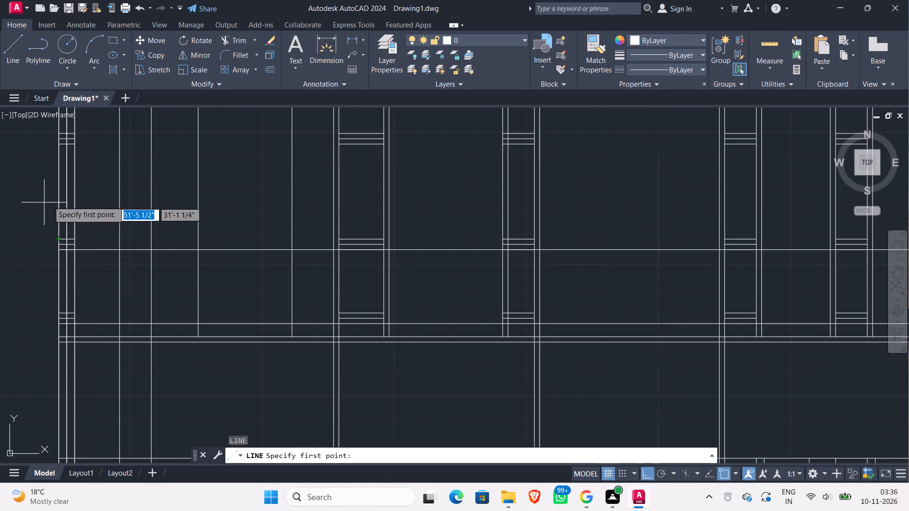
middle_drag(95, 164, 87, 218)
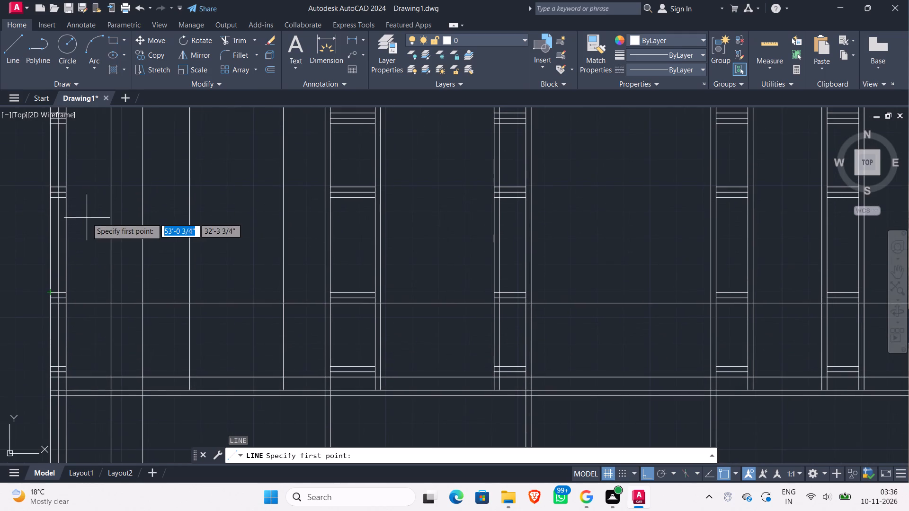
scroll(82, 214, down, 2)
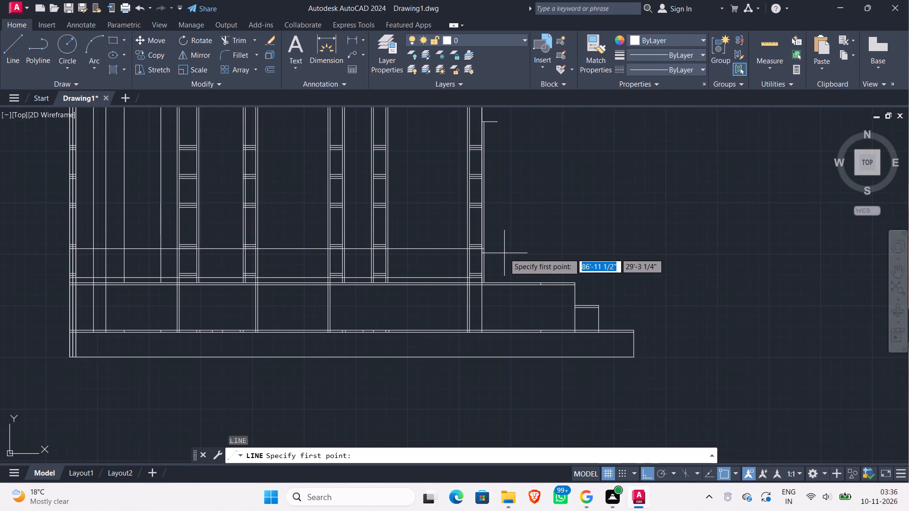
middle_drag(509, 249, 232, 300)
scroll(233, 298, down, 2)
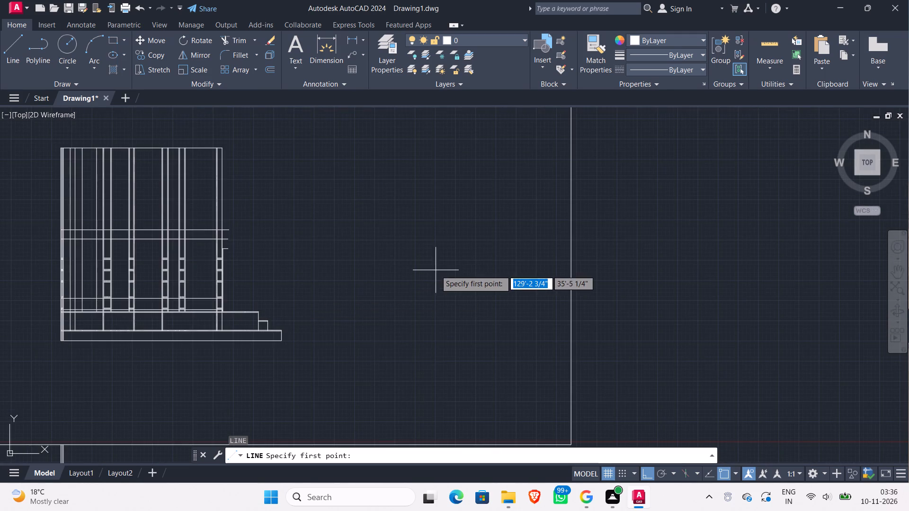
middle_drag(436, 270, 180, 335)
scroll(479, 282, down, 3)
scroll(418, 242, up, 5)
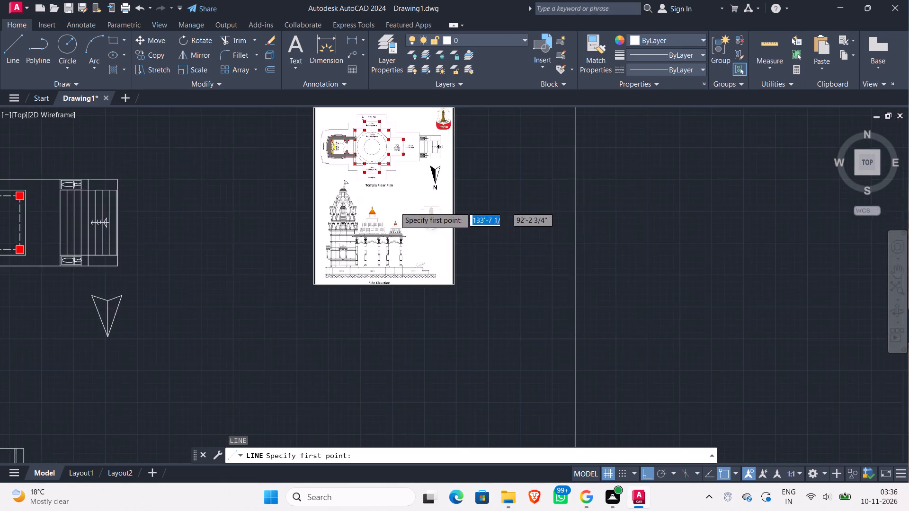
scroll(397, 272, up, 3)
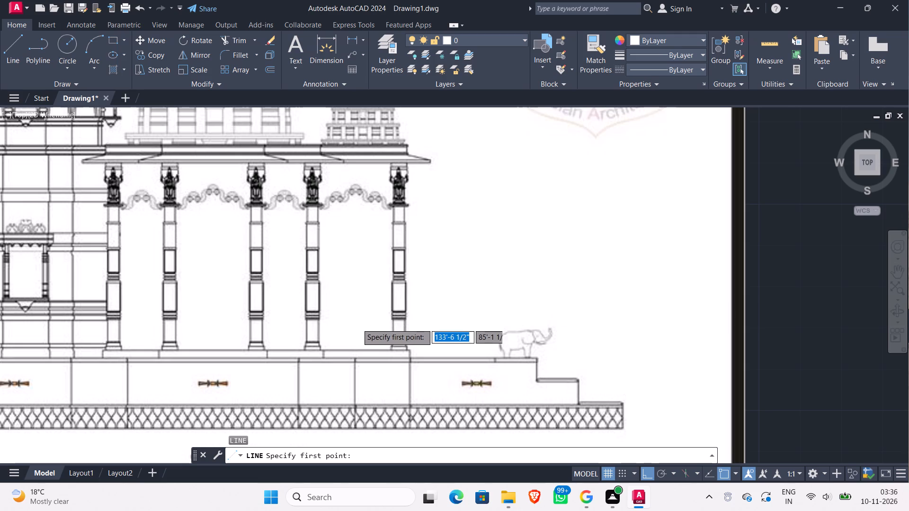
scroll(354, 320, down, 1)
middle_drag(354, 319, 702, 245)
scroll(604, 250, down, 3)
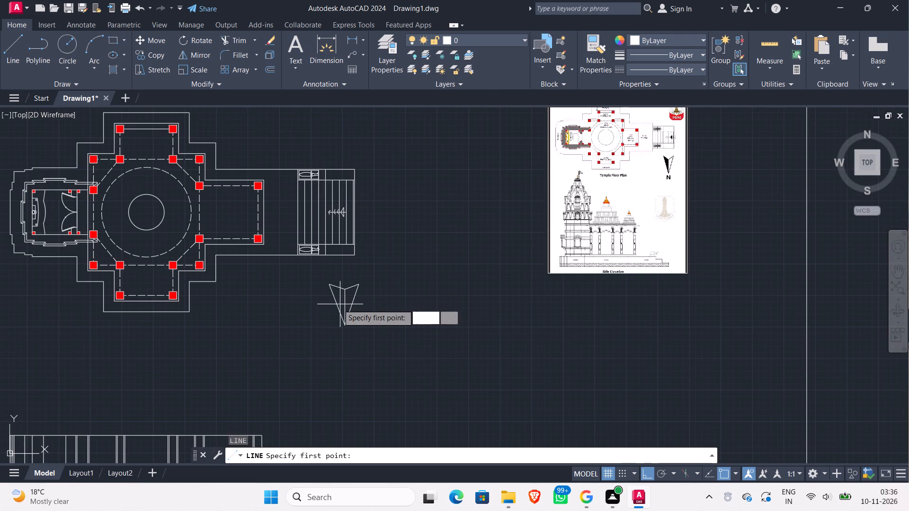
middle_drag(260, 278, 451, 103)
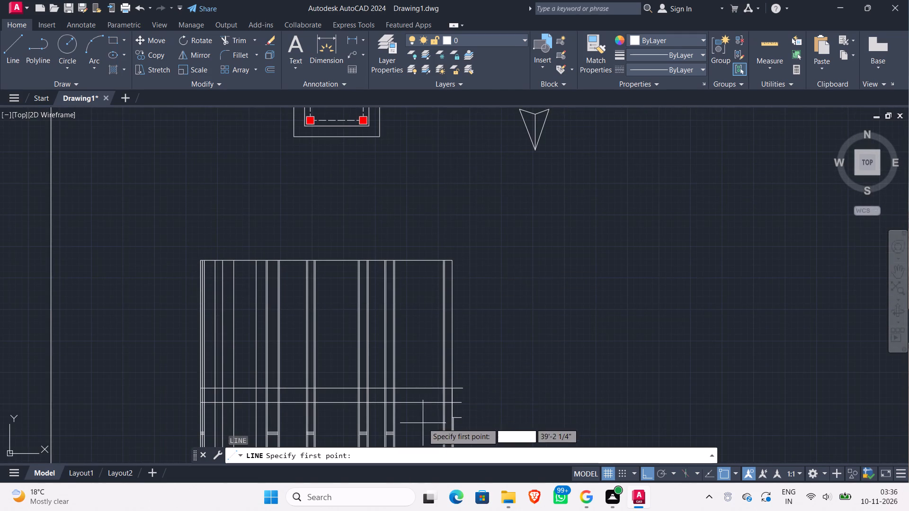
middle_drag(418, 415, 429, 264)
scroll(466, 324, up, 2)
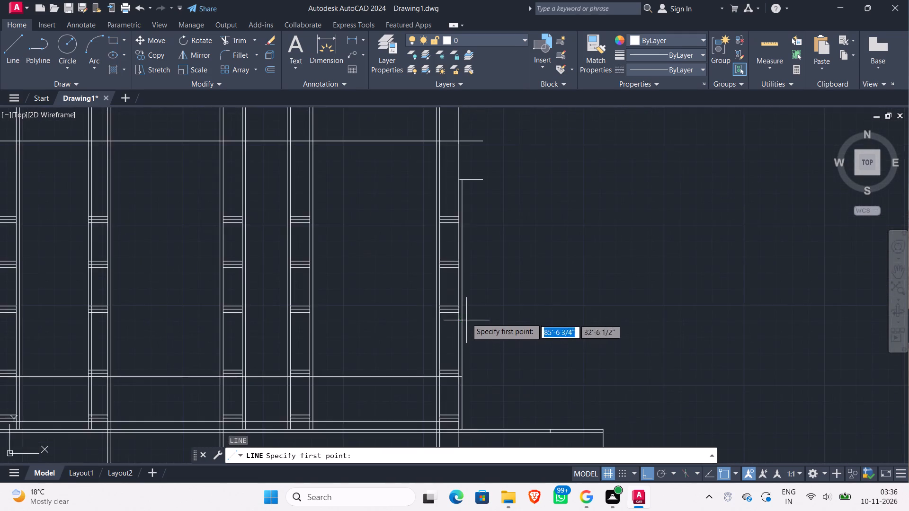
scroll(465, 309, up, 3)
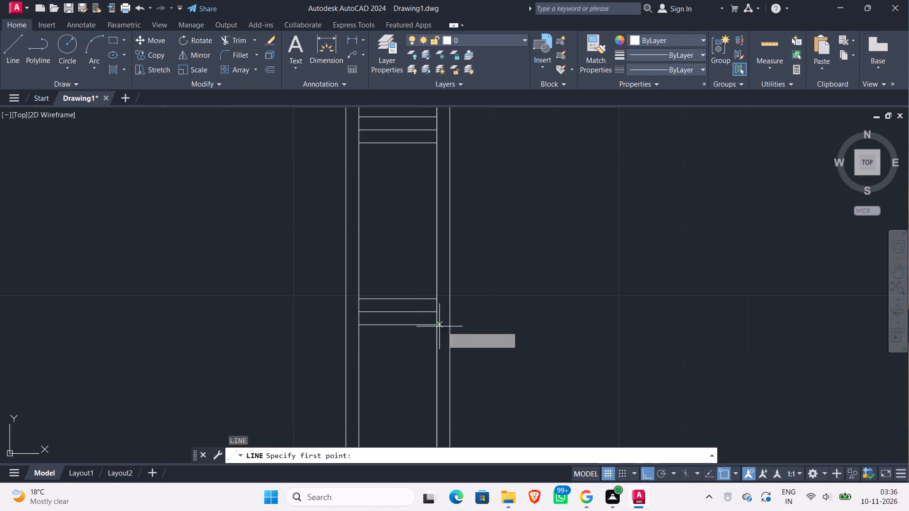
click(452, 326)
scroll(211, 331, down, 1)
middle_drag(211, 331, 608, 241)
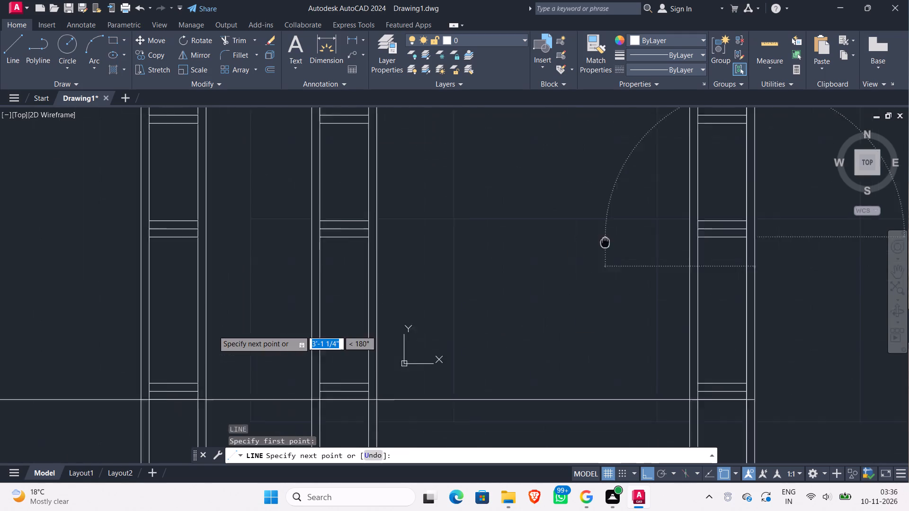
middle_drag(608, 241, 635, 241)
scroll(91, 264, down, 3)
middle_drag(91, 264, 277, 261)
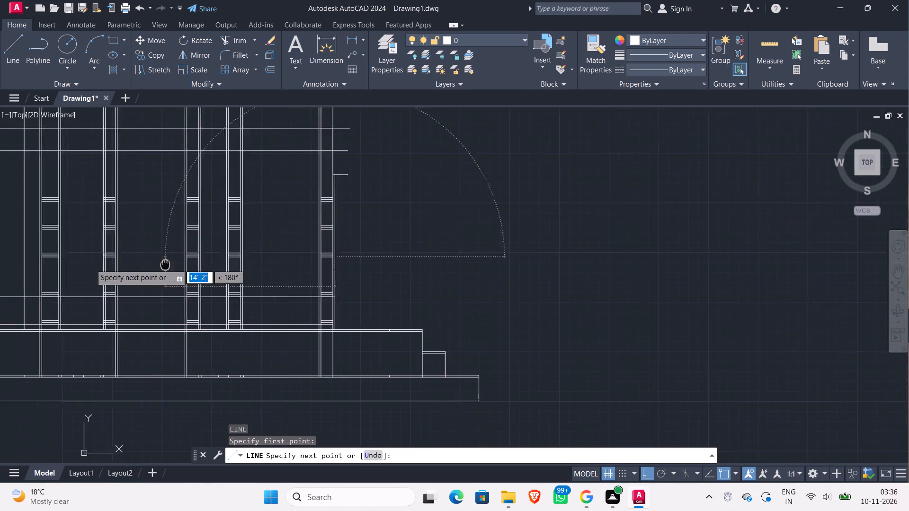
middle_drag(277, 261, 454, 242)
scroll(219, 238, up, 3)
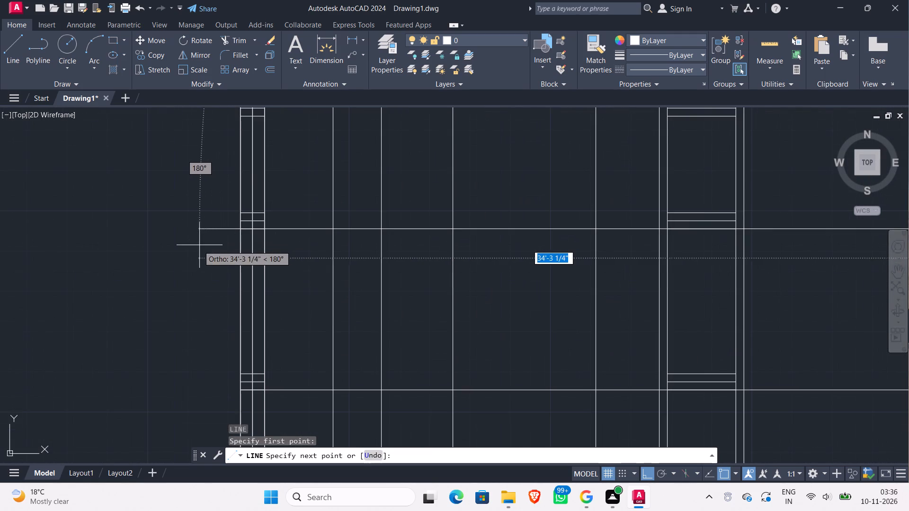
scroll(245, 238, up, 2)
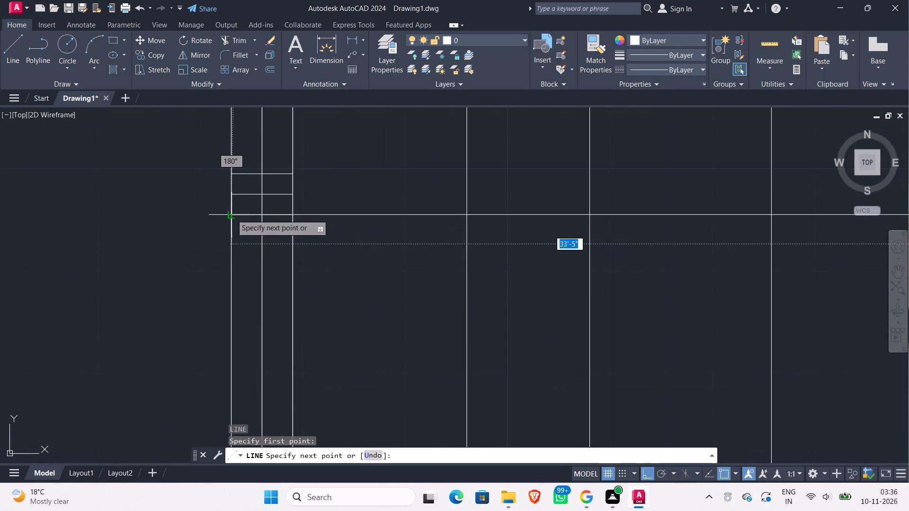
click(231, 215)
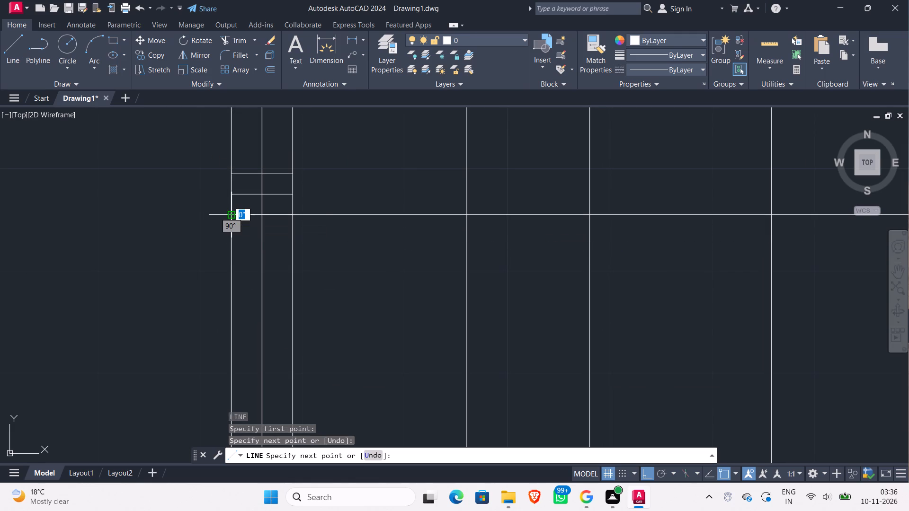
key(Escape)
Trim the rightmost column's two outer edge lines above the horizontal line along the third-lowest band's underside.
scroll(158, 249, down, 2)
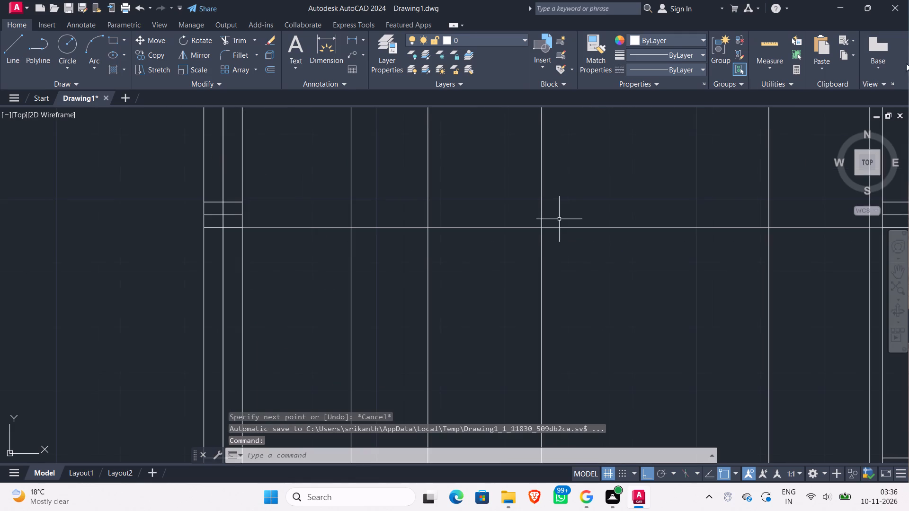
scroll(396, 281, down, 2)
middle_drag(494, 307, 0, 289)
scroll(9, 287, down, 2)
scroll(262, 277, up, 2)
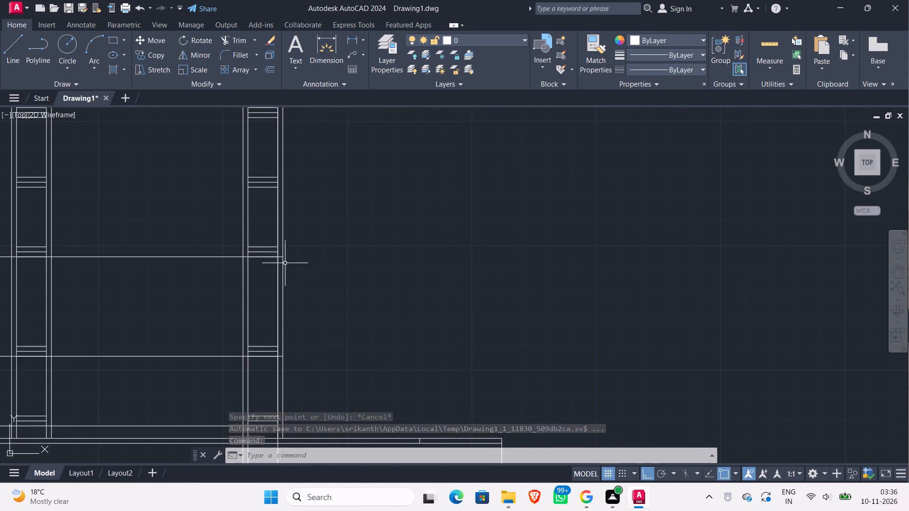
scroll(285, 262, up, 3)
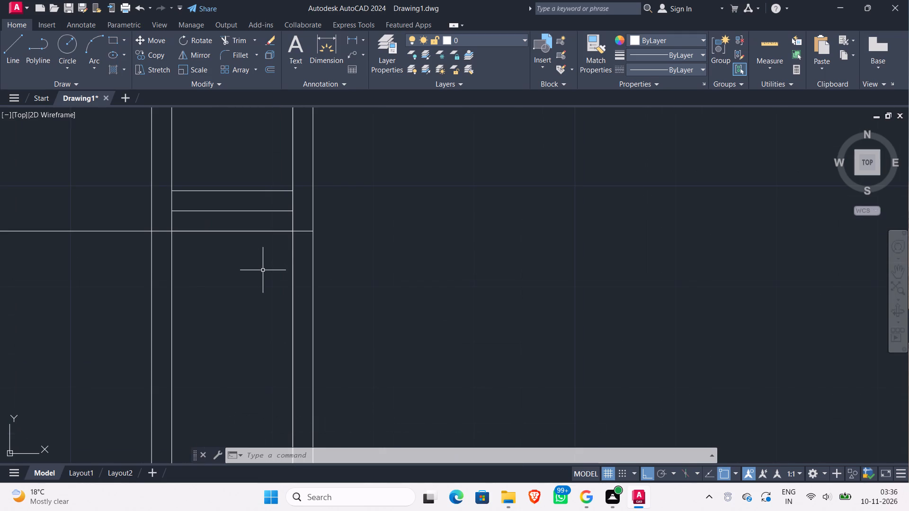
text(tr)
key(Return)
key(Return)
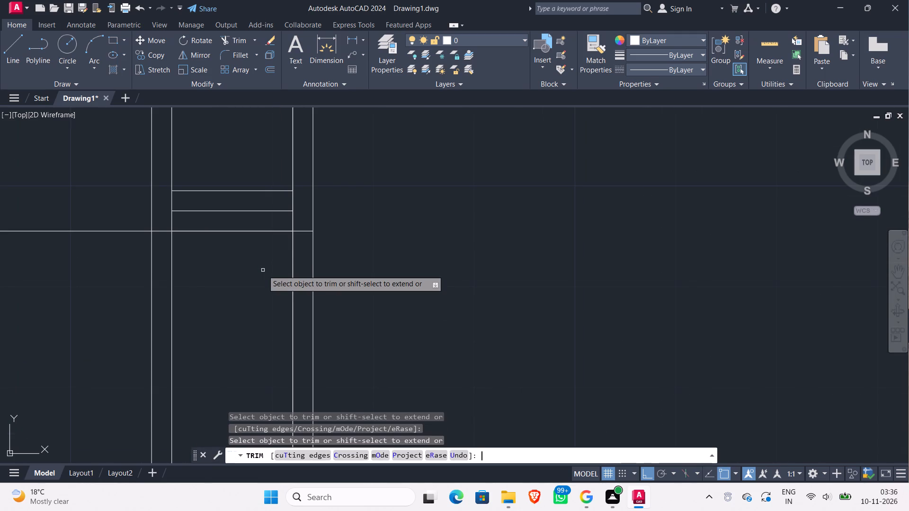
click(305, 204)
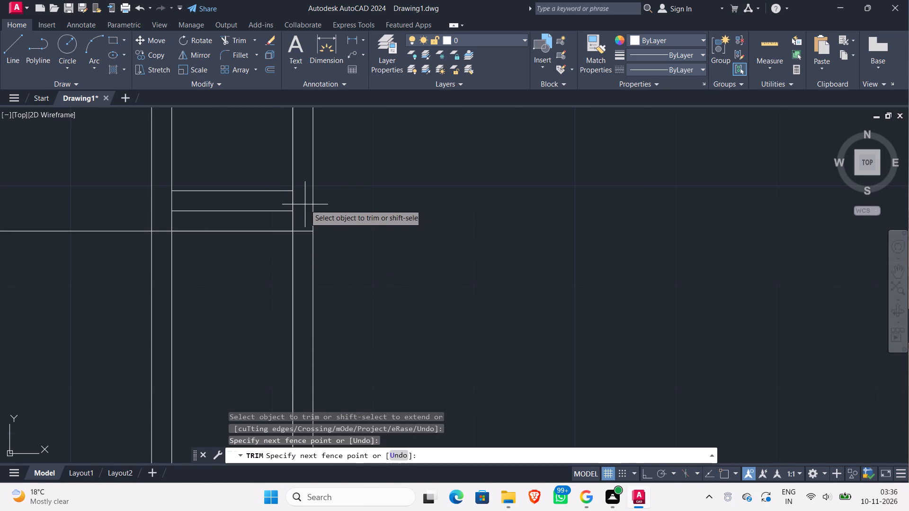
click(338, 217)
scroll(346, 212, down, 1)
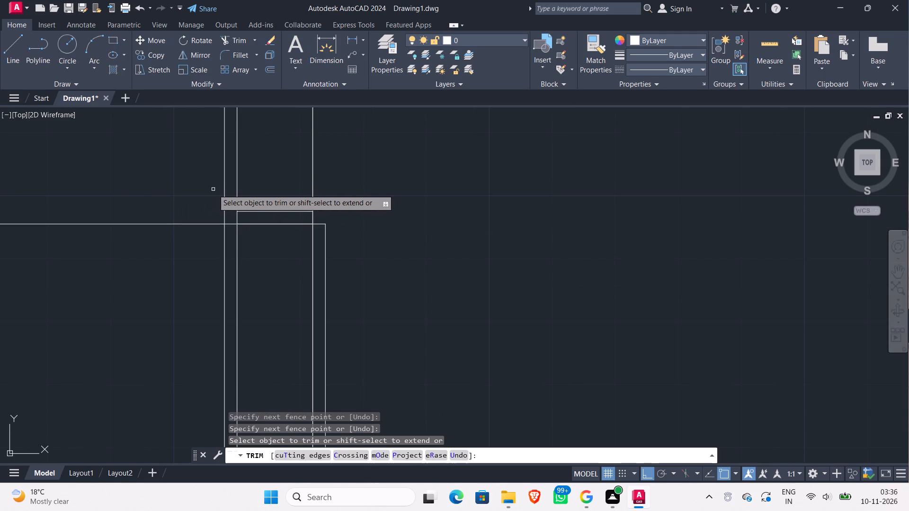
click(228, 195)
click(187, 206)
scroll(190, 200, down, 3)
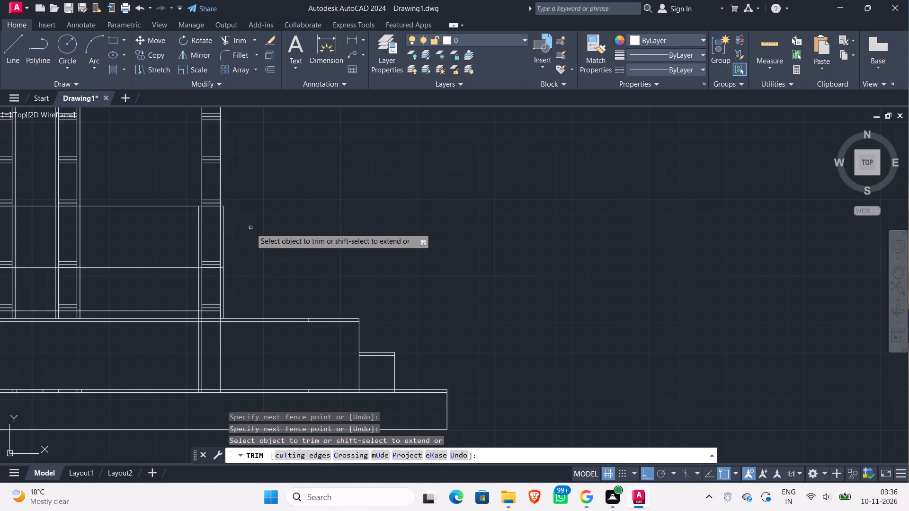
Trim the same column's two outer edge lines below the horizontal line along the second-lowest band's underside.
middle_drag(250, 228, 323, 219)
scroll(302, 267, up, 2)
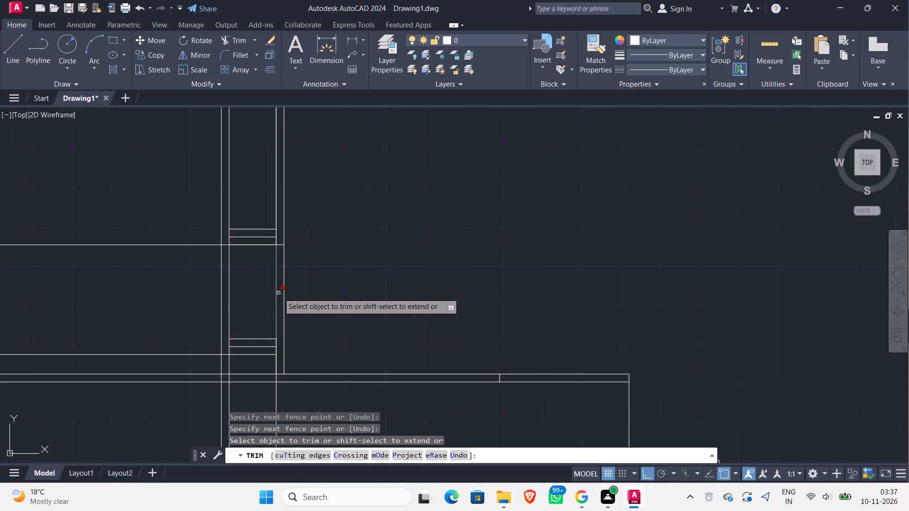
click(280, 291)
click(299, 268)
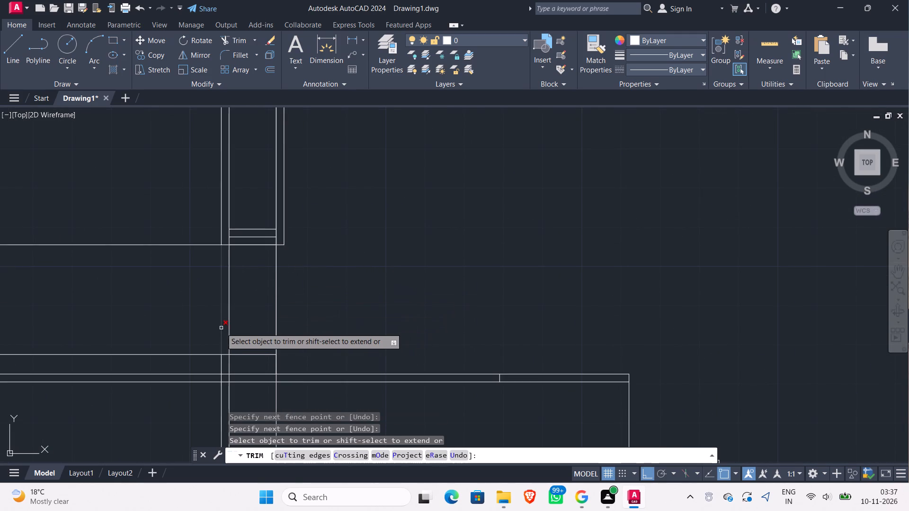
click(225, 316)
click(183, 291)
scroll(180, 291, down, 2)
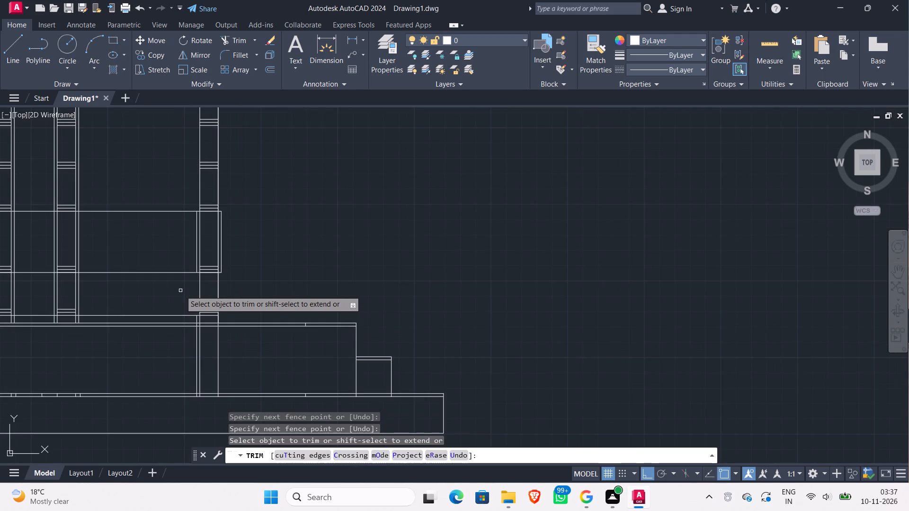
Trim both horizontal lines across the gap between the rightmost column and the neighbouring column.
middle_drag(180, 291, 249, 272)
middle_drag(222, 350, 279, 348)
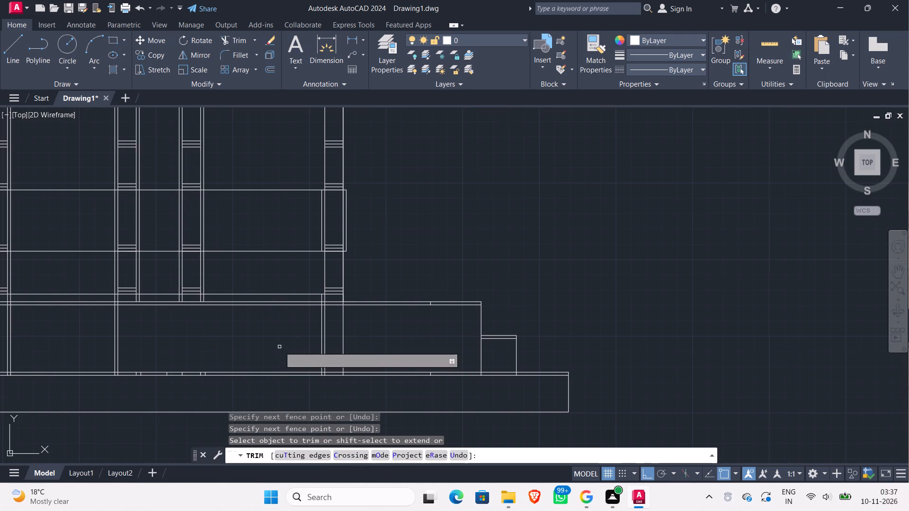
middle_drag(211, 322, 300, 351)
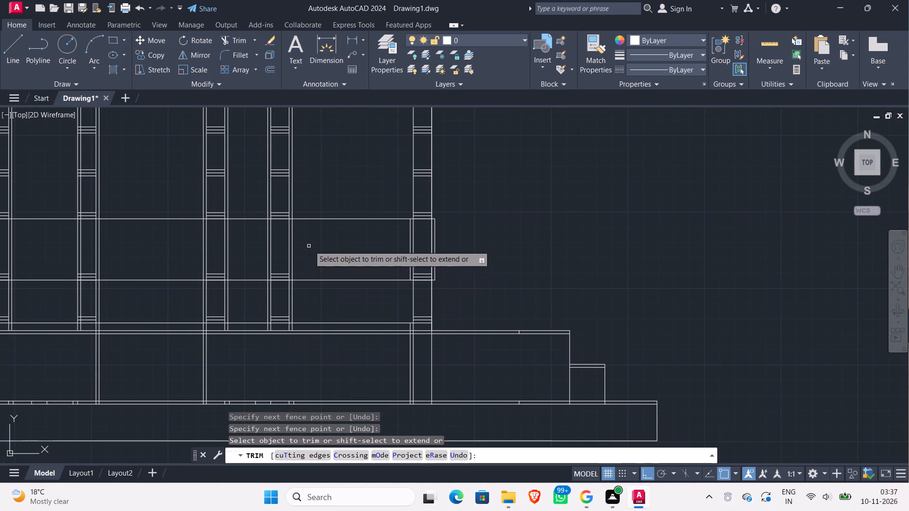
click(350, 300)
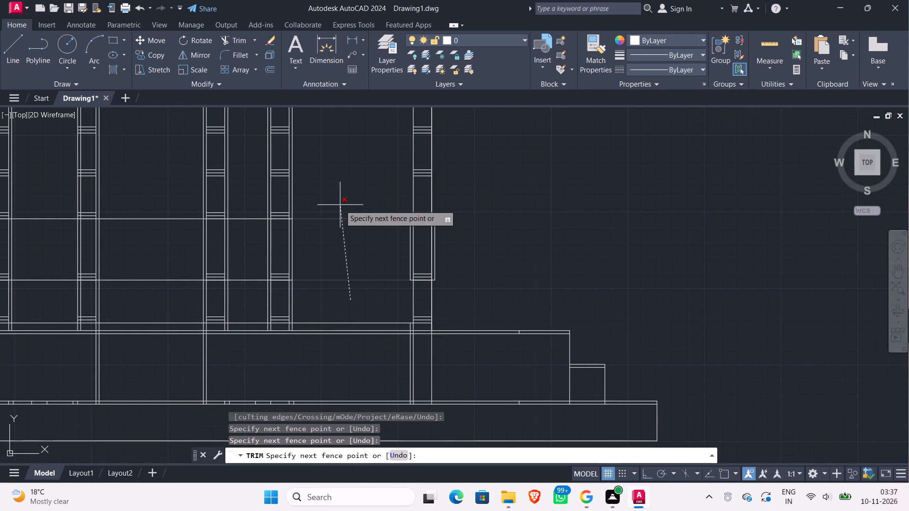
click(340, 205)
Extend the two second-lowest band lines of the rightmost column to both outer edges of its wider block.
scroll(304, 251, up, 2)
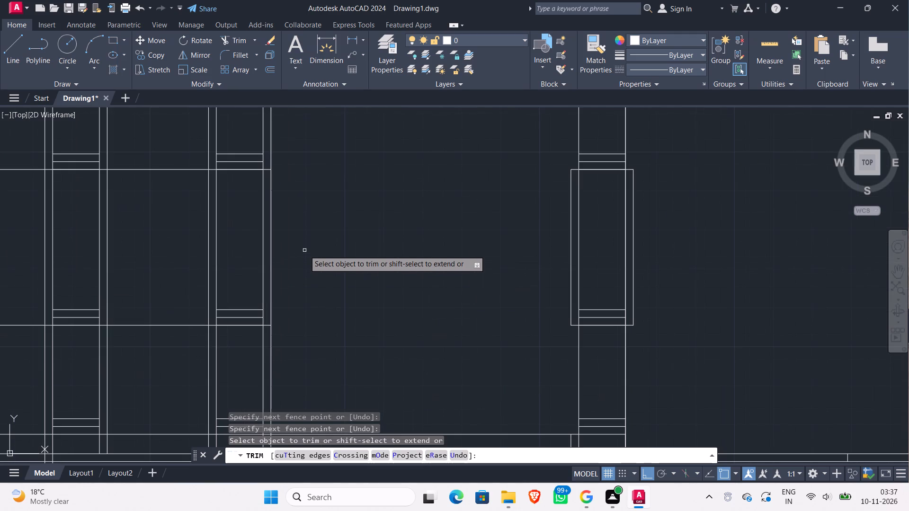
scroll(304, 250, down, 1)
scroll(521, 260, down, 2)
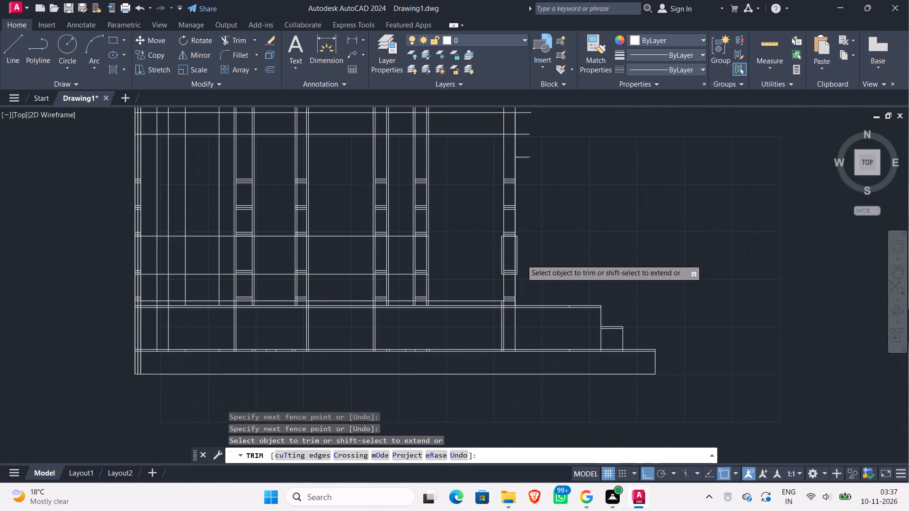
scroll(517, 261, up, 1)
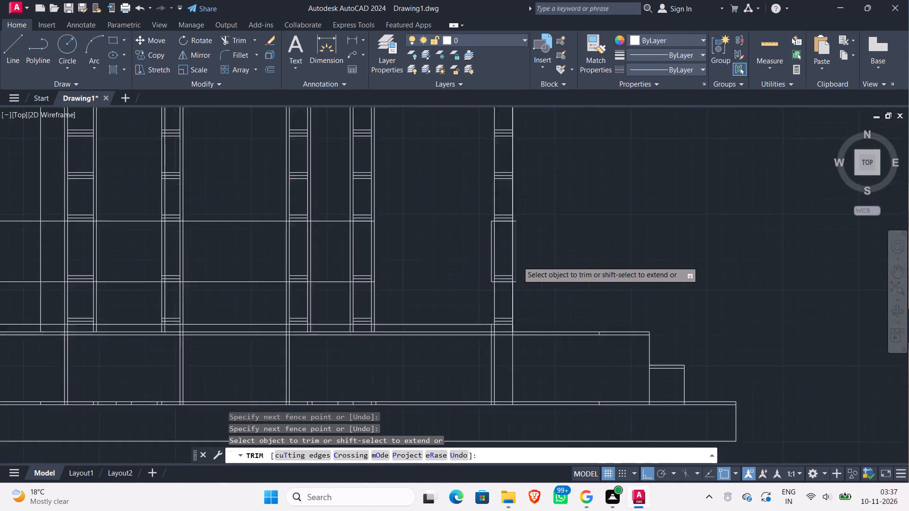
scroll(517, 261, up, 4)
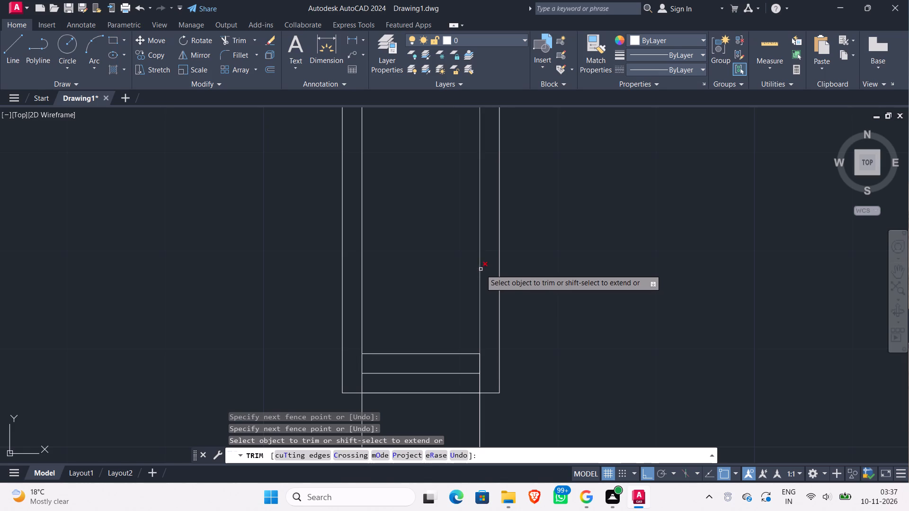
shift+click(463, 352)
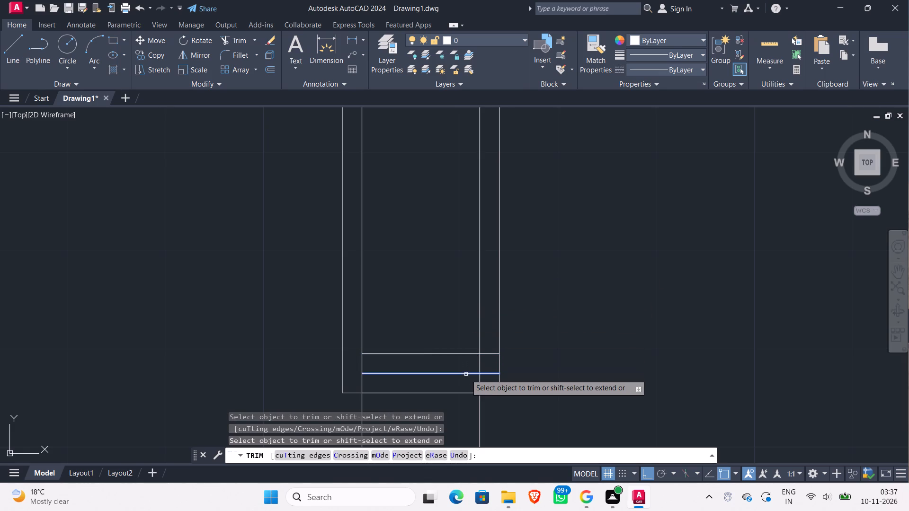
shift+click(466, 374)
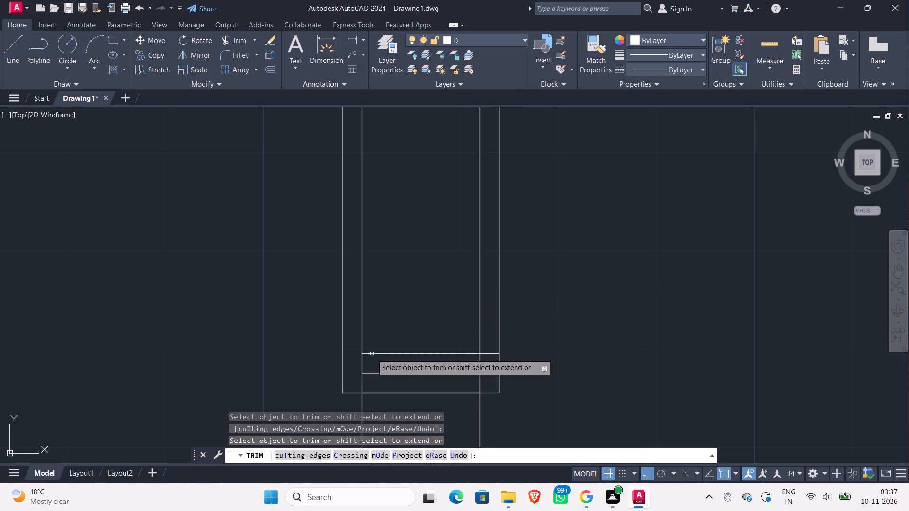
shift+click(372, 354)
shift+click(372, 372)
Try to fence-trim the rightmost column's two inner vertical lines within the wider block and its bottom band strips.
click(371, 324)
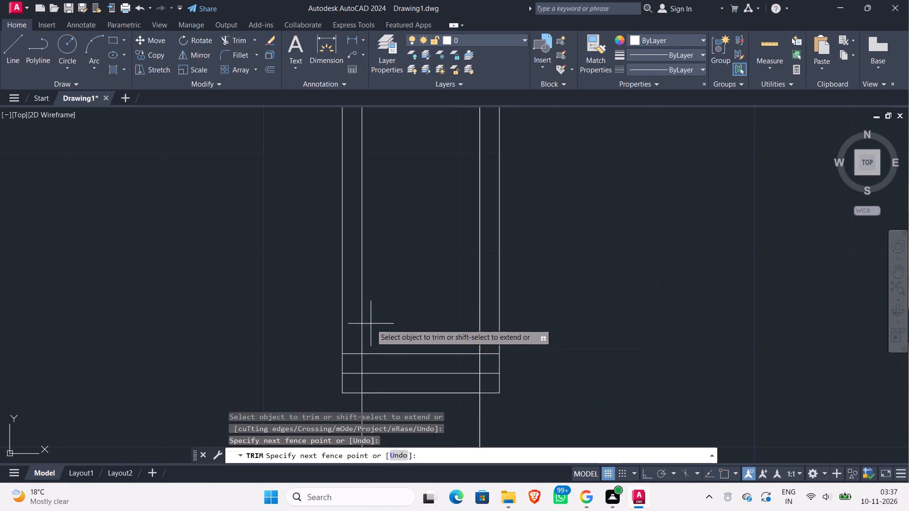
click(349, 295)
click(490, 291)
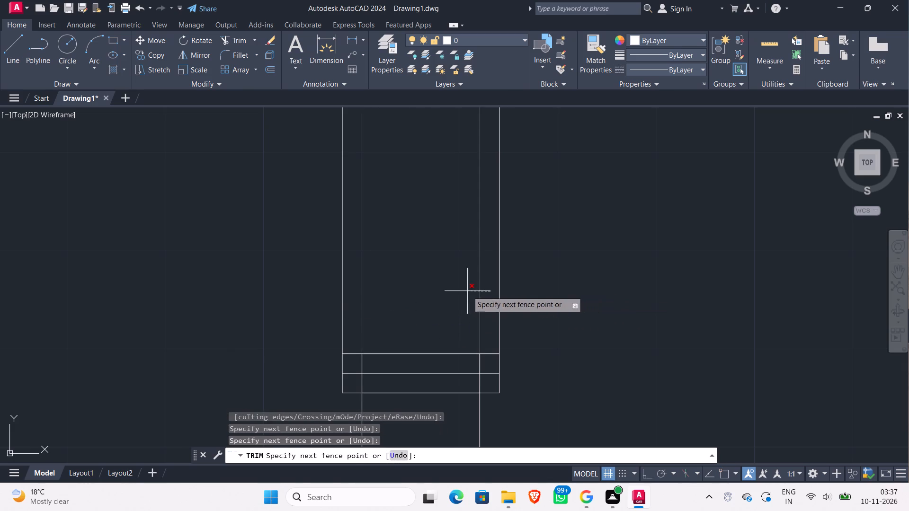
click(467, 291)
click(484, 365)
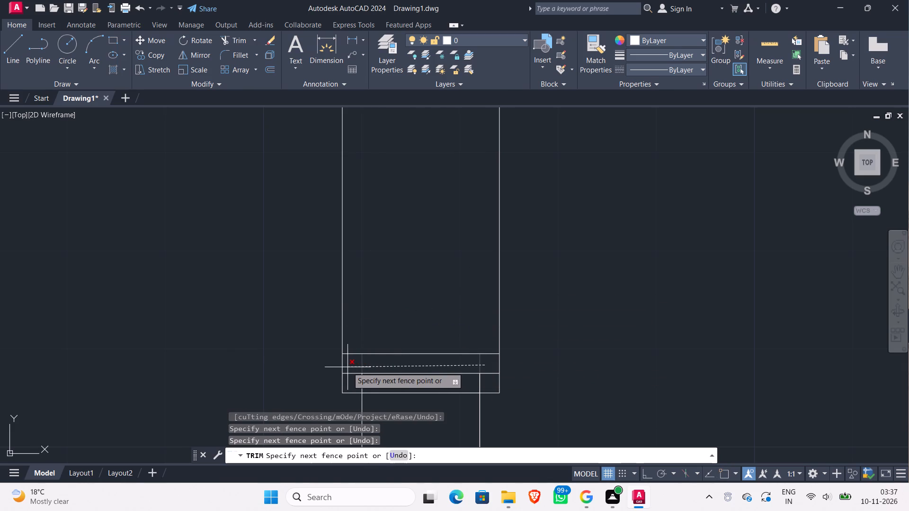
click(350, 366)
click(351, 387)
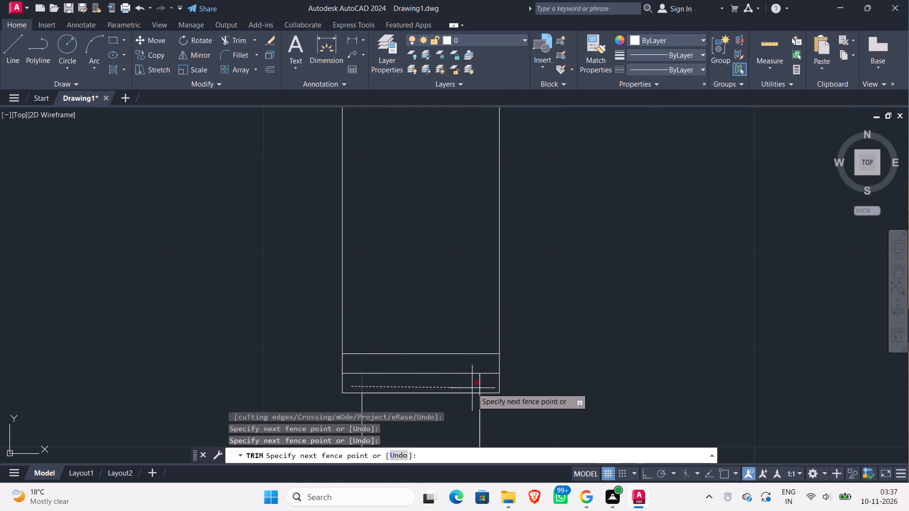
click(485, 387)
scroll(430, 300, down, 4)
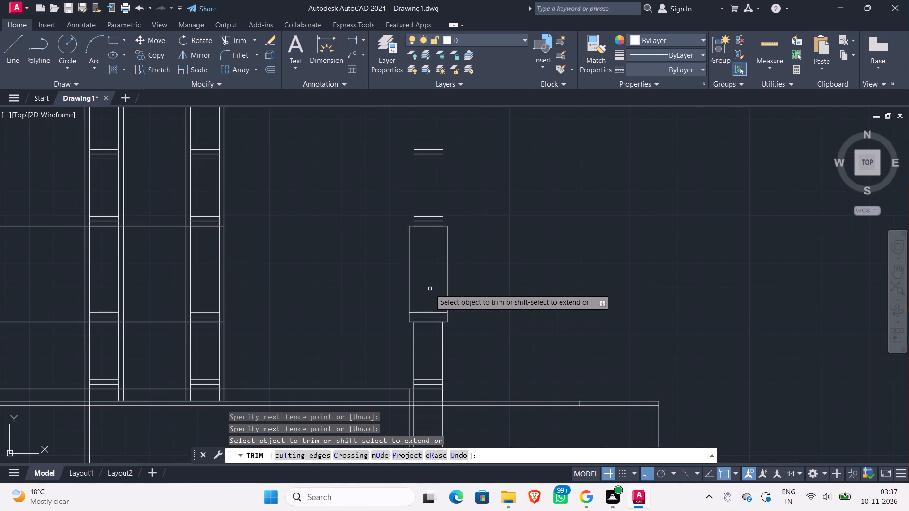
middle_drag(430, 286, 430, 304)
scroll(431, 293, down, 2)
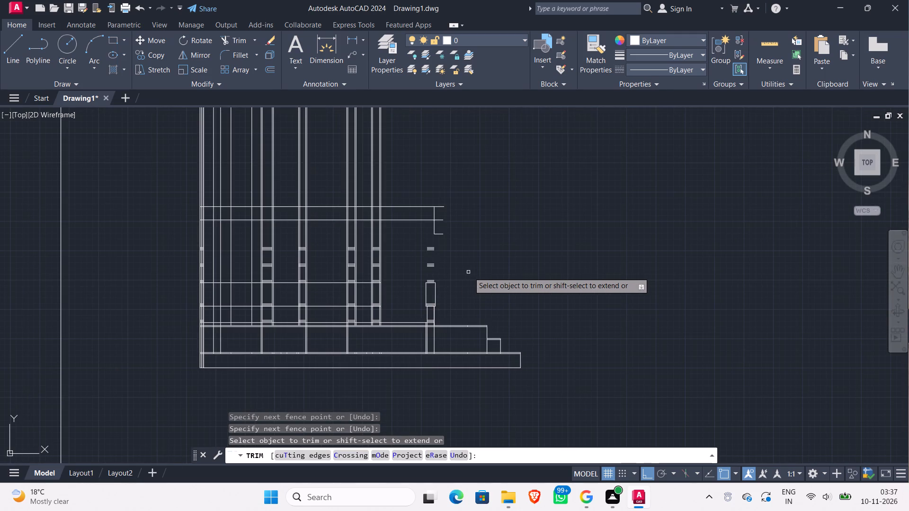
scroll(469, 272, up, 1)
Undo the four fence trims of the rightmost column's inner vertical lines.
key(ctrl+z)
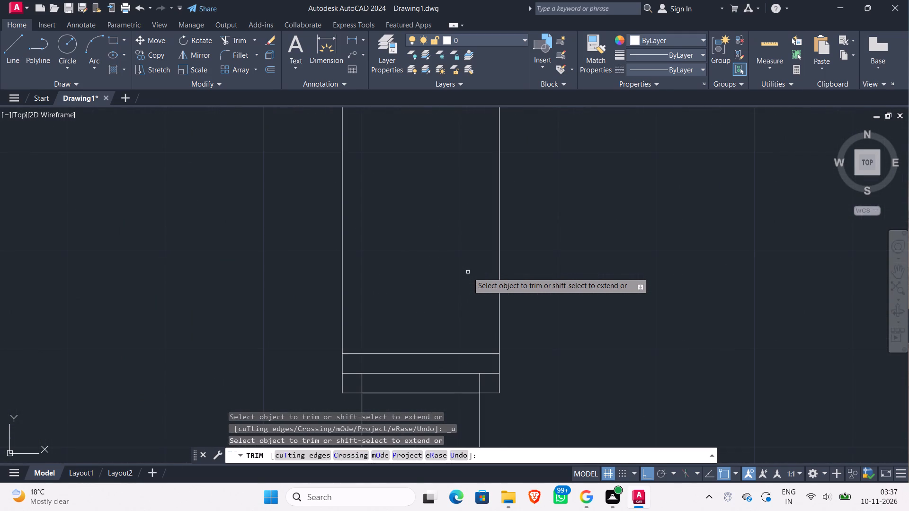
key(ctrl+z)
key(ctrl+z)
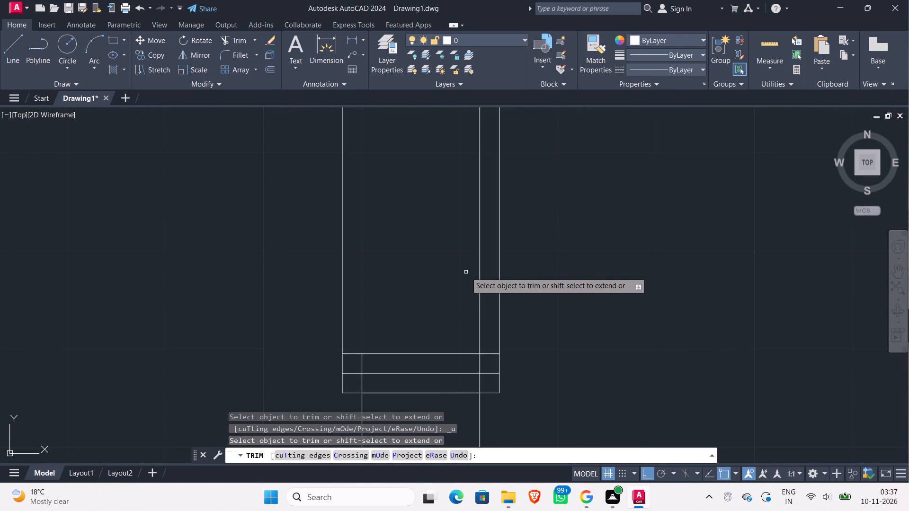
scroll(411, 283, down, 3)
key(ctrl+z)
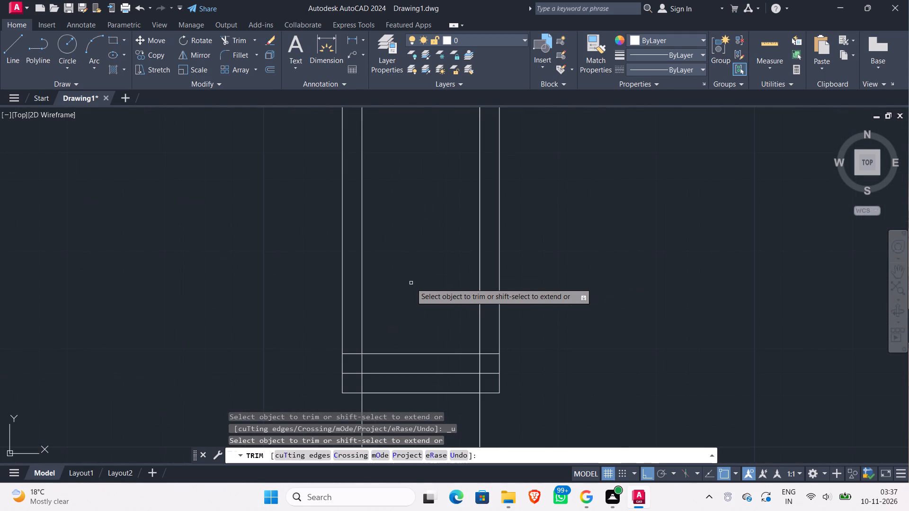
Trim the rightmost column's two inner vertical lines inside its wider block, above the bottom band strips.
scroll(411, 283, down, 5)
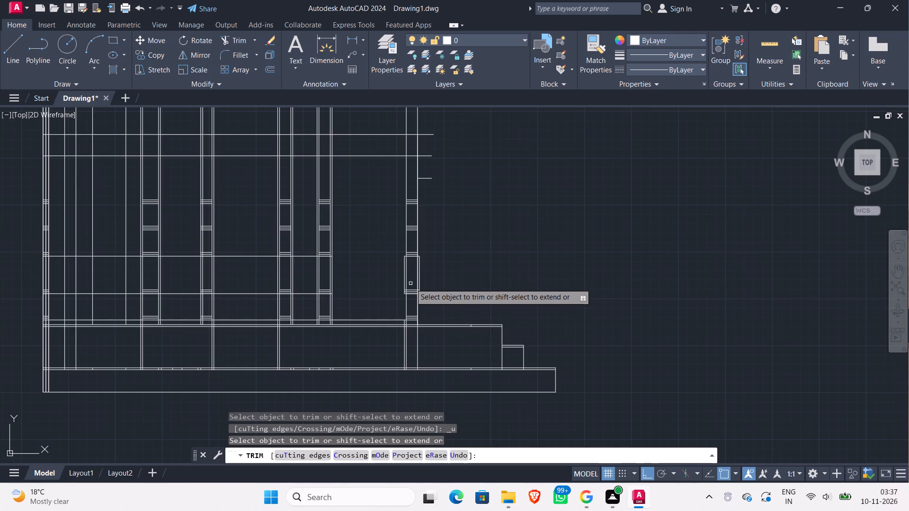
scroll(415, 281, up, 2)
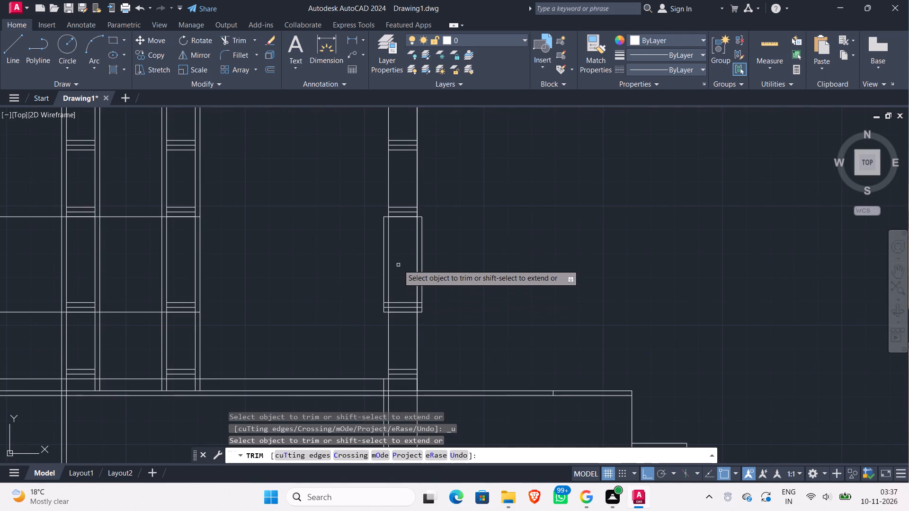
scroll(397, 255, up, 1)
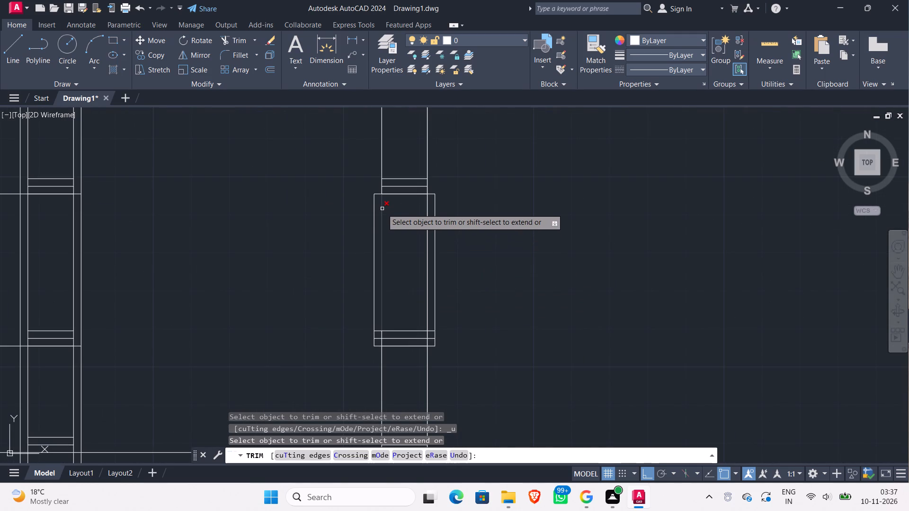
click(382, 209)
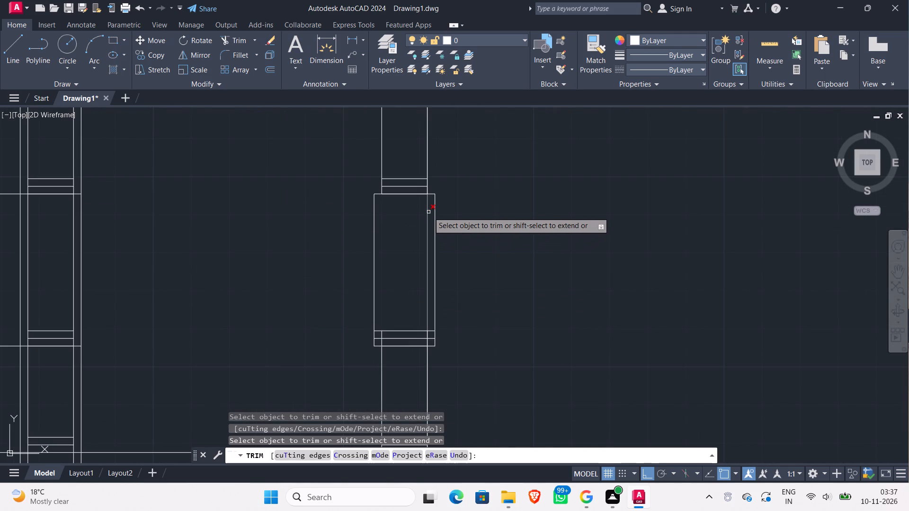
click(427, 212)
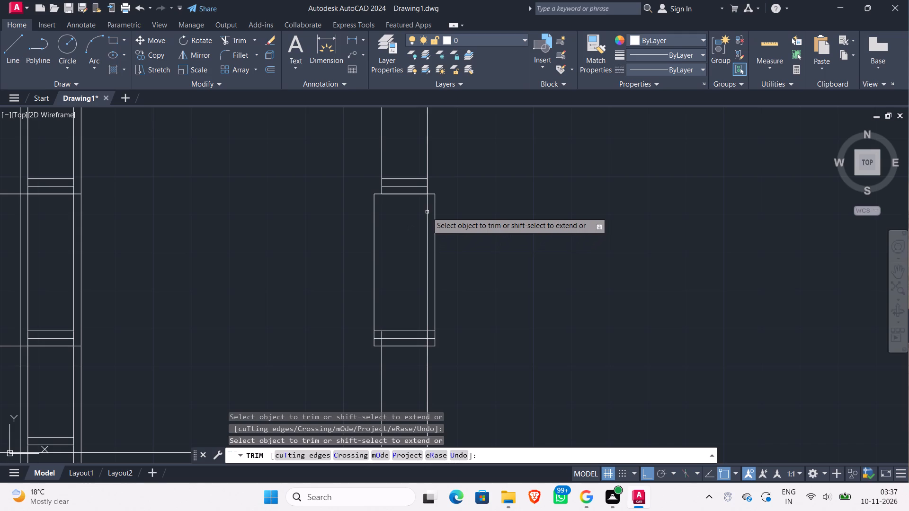
click(426, 218)
Trim the rightmost column's two inner vertical lines out of both band strips at the bottom of its wider block.
scroll(410, 230, down, 1)
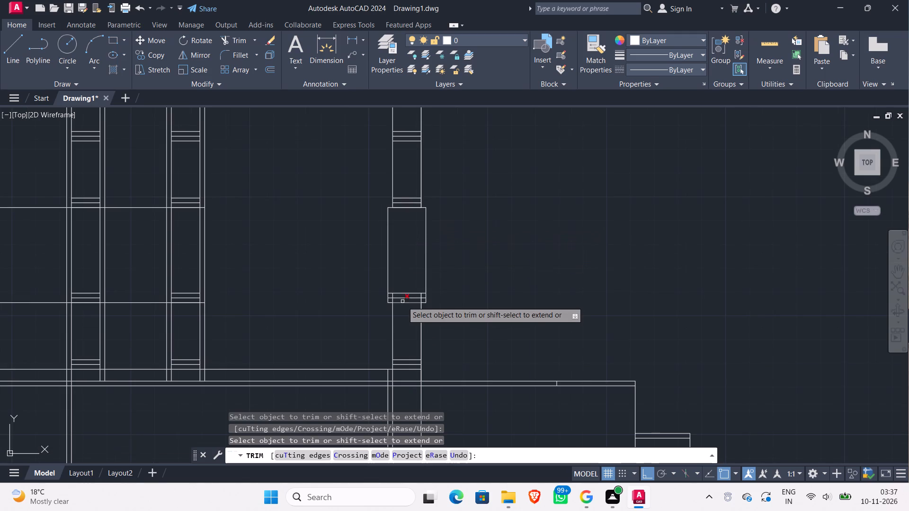
scroll(418, 298, up, 2)
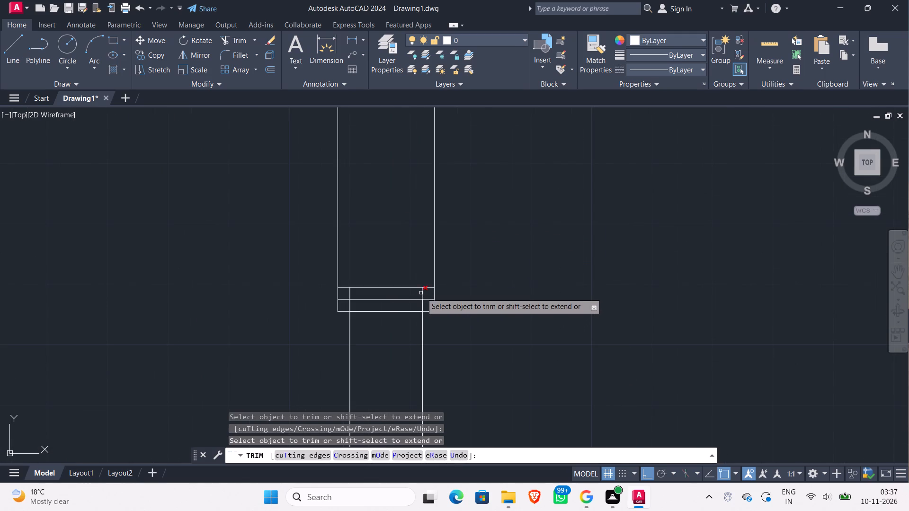
scroll(424, 294, up, 2)
click(421, 294)
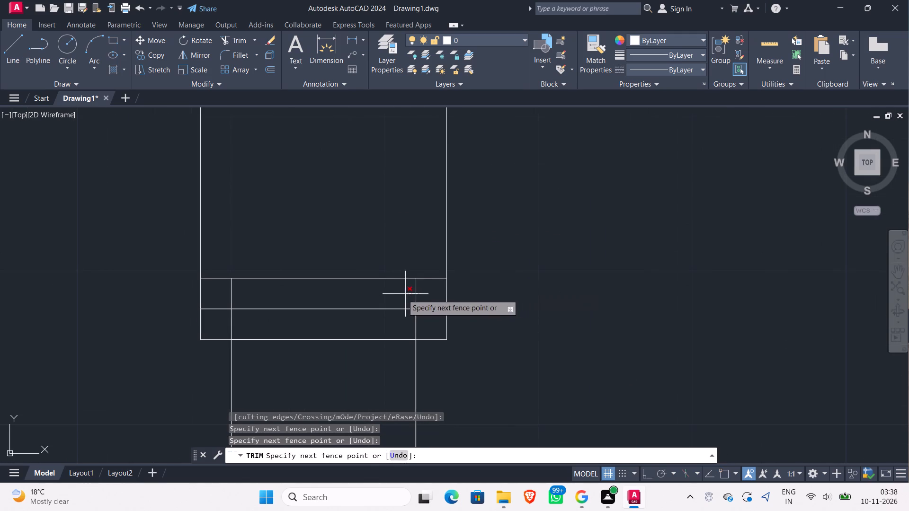
click(400, 295)
click(427, 317)
click(389, 326)
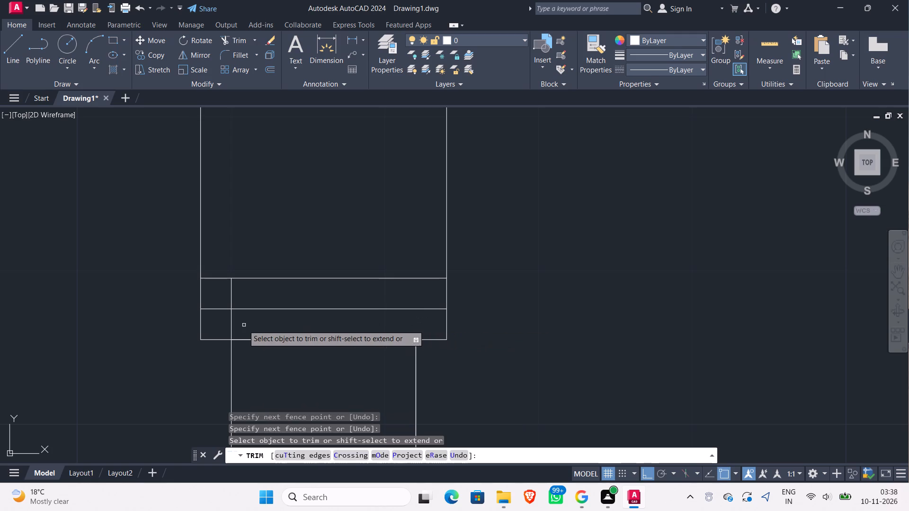
click(222, 322)
click(243, 321)
click(225, 298)
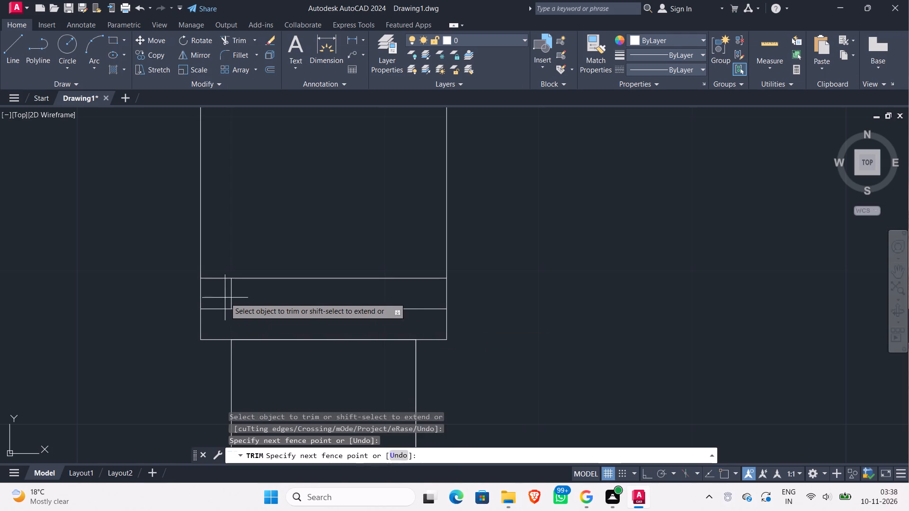
click(240, 295)
Trim both horizontal lines across the gap between the second and third columns from the right.
scroll(253, 291, down, 3)
scroll(366, 295, down, 2)
middle_drag(372, 289, 462, 313)
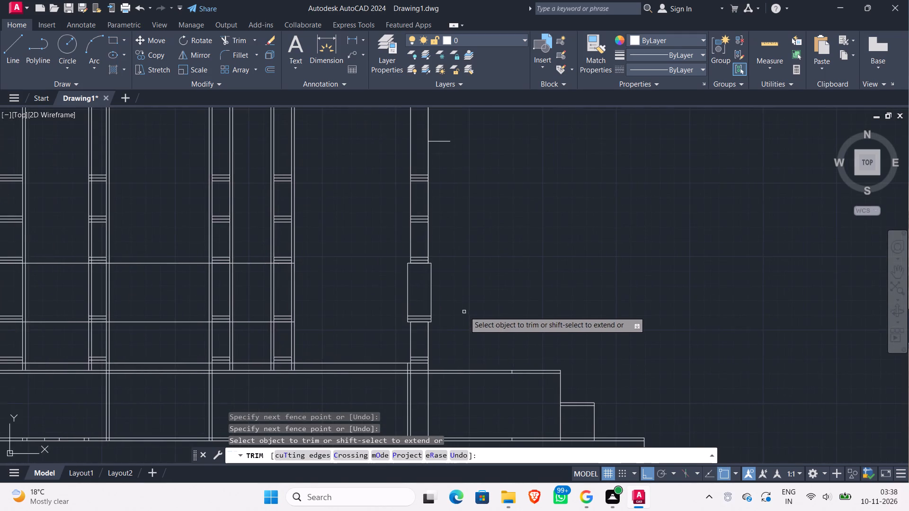
scroll(465, 310, down, 1)
middle_drag(397, 308, 457, 290)
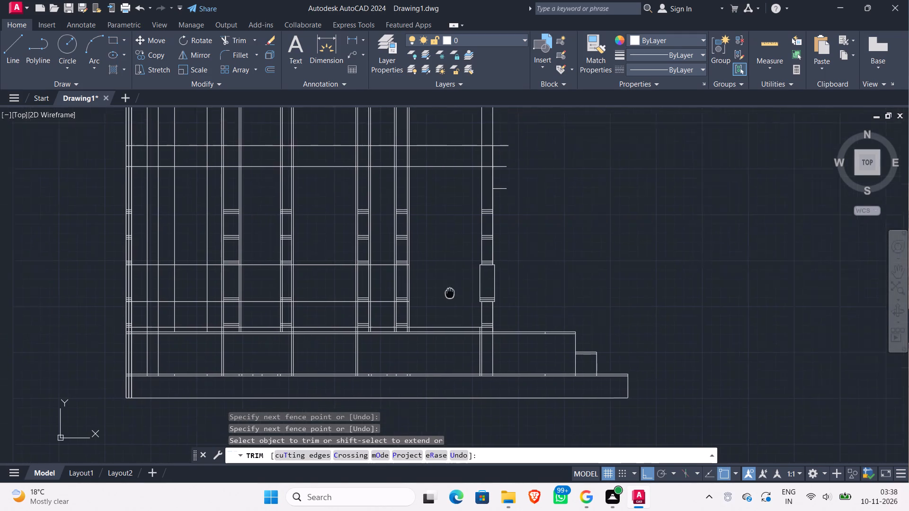
middle_drag(457, 290, 468, 288)
click(403, 305)
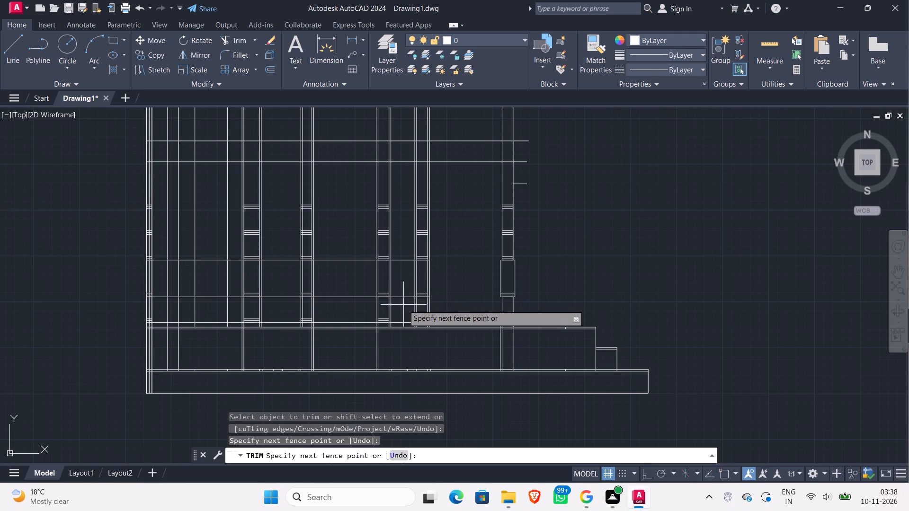
click(396, 247)
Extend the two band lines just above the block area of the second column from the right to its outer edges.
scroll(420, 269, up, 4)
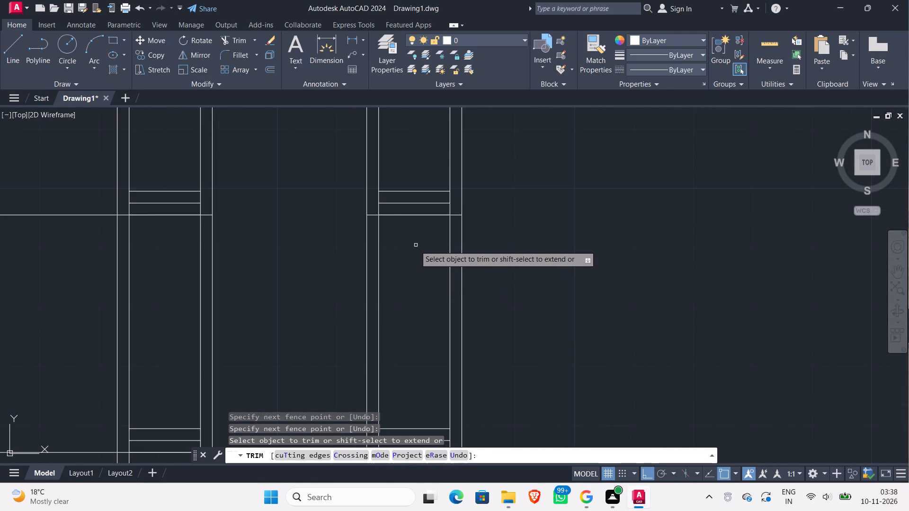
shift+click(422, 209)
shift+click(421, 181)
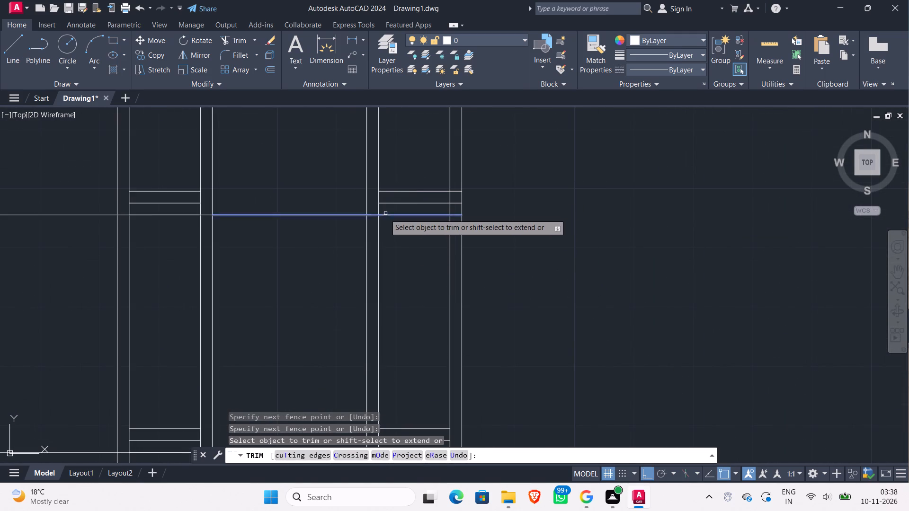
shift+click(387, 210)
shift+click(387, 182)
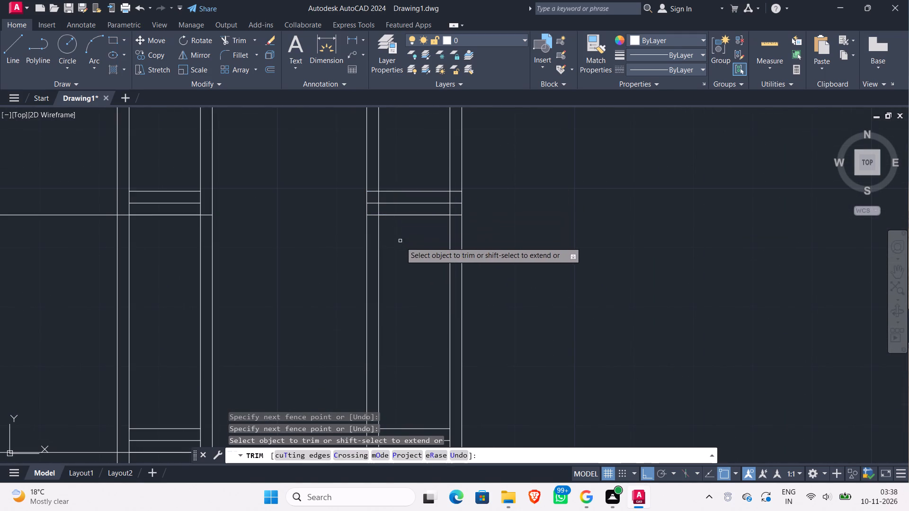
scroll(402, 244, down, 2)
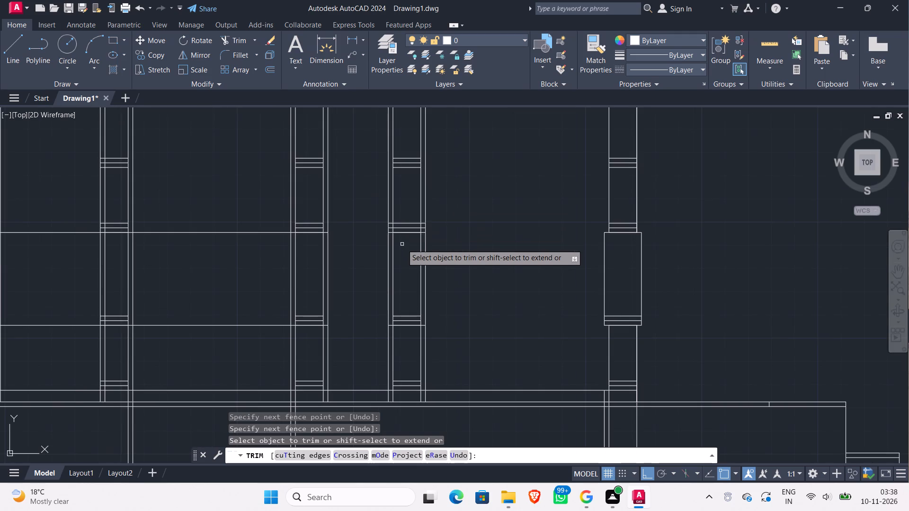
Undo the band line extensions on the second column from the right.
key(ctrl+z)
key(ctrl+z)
Trim the outer vertical lines above the wider block on both sides of the third column from the right.
scroll(397, 263, up, 2)
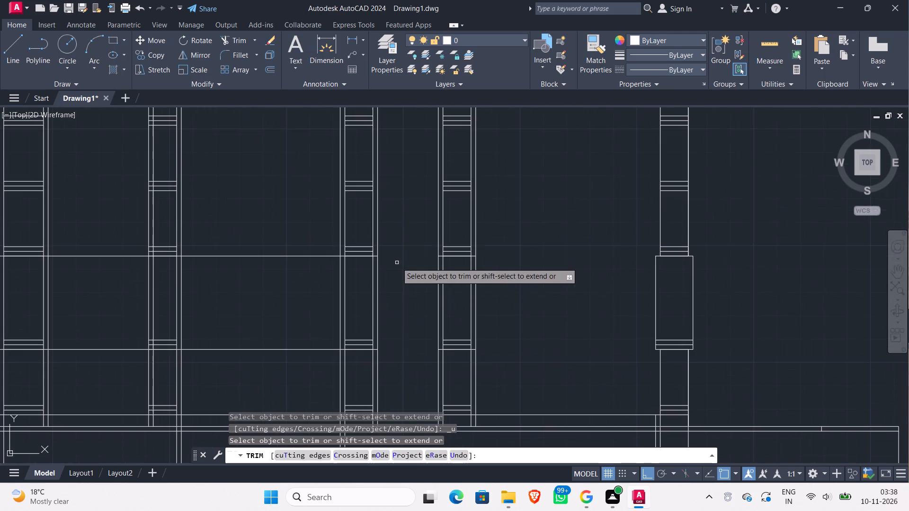
scroll(381, 249, up, 2)
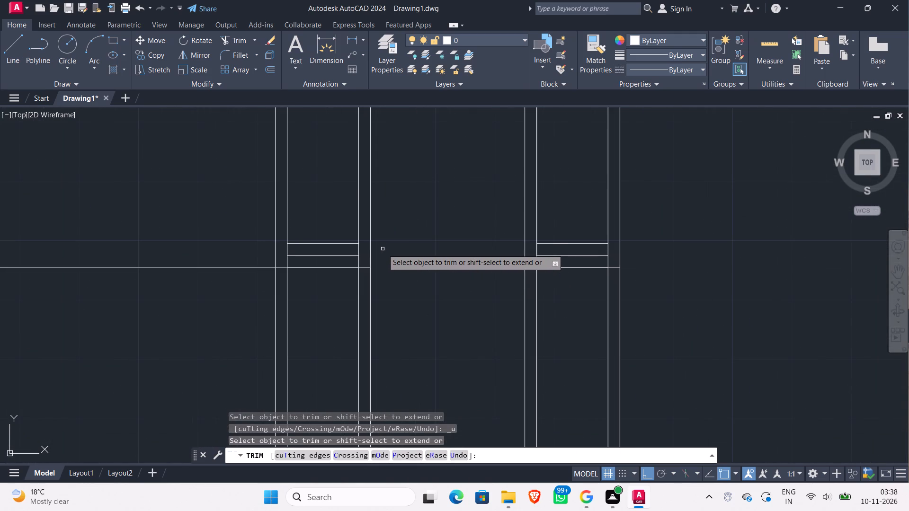
click(383, 249)
click(364, 232)
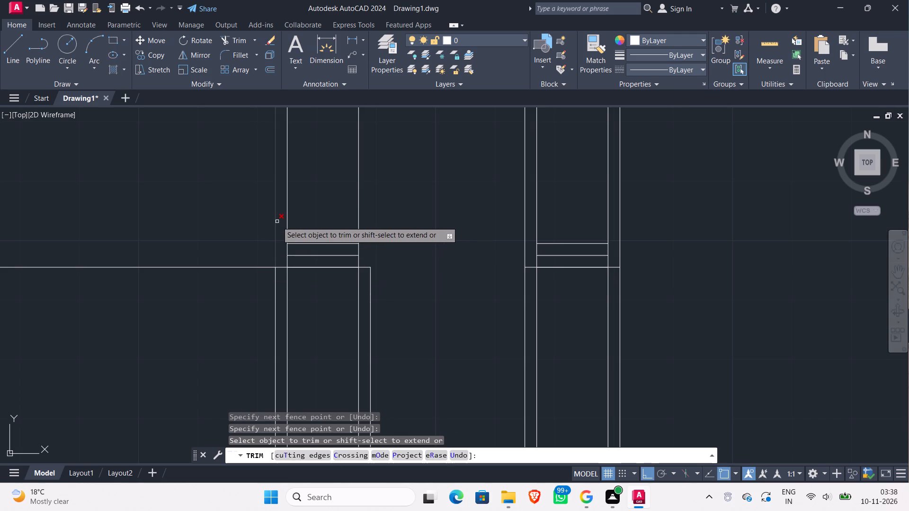
click(278, 220)
click(258, 230)
Extend the two band lines near the bottom of the third-from-right column's wider block to both outer edges.
scroll(209, 267, down, 2)
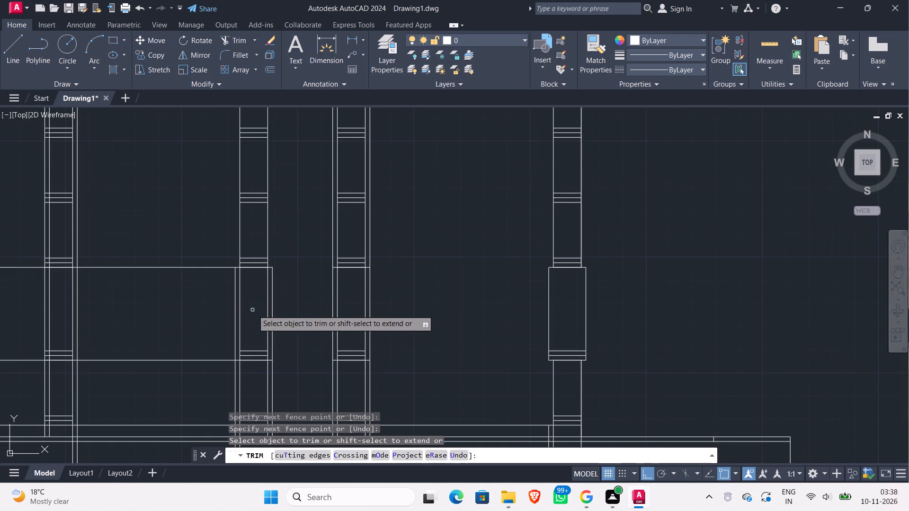
middle_drag(260, 317, 264, 292)
scroll(257, 312, up, 2)
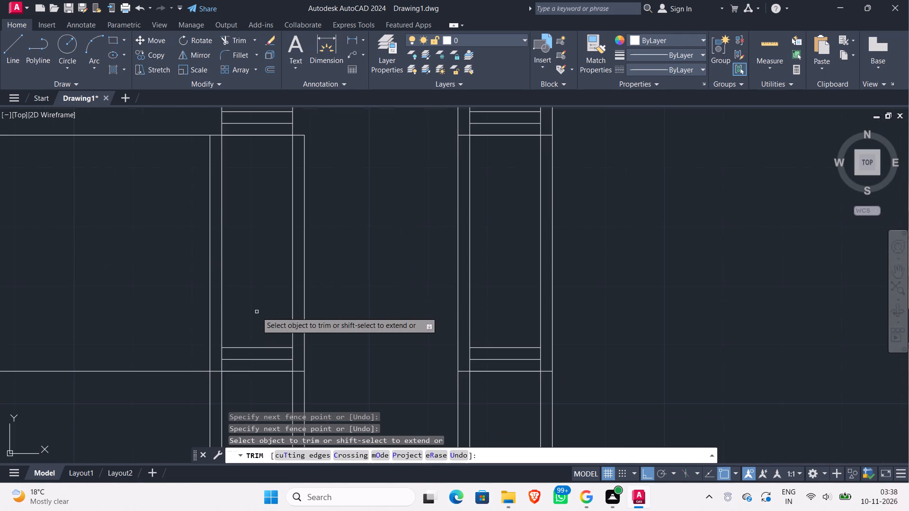
shift+click(275, 364)
shift+click(278, 328)
shift+click(239, 366)
shift+click(239, 339)
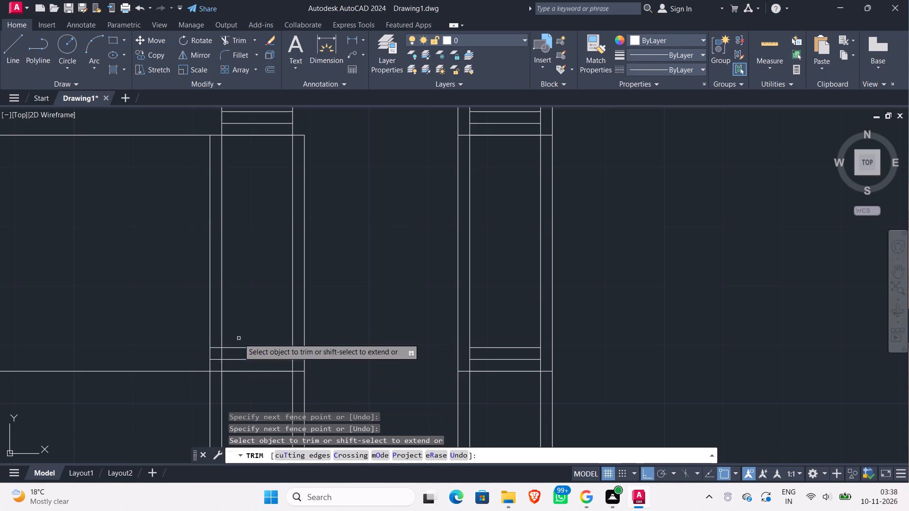
Trim the third-from-right column's two inner vertical lines within its wider block and both bottom band strips.
click(298, 313)
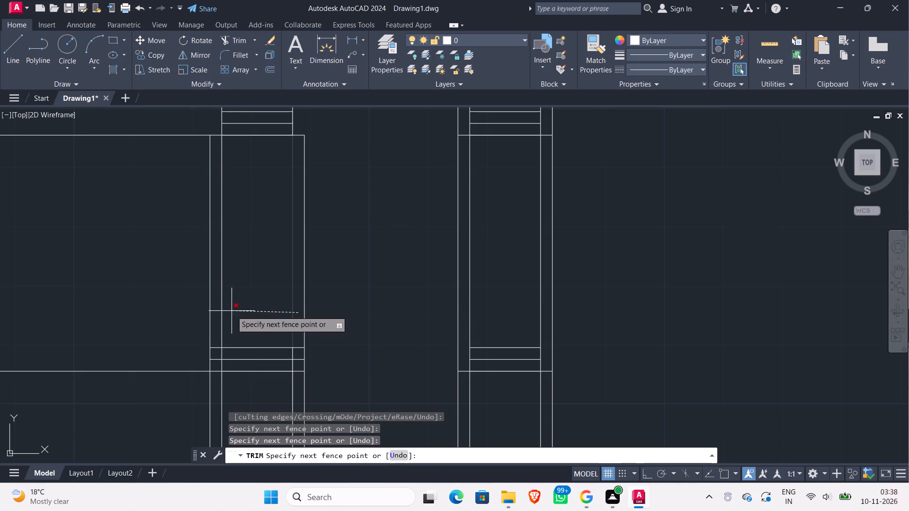
click(218, 301)
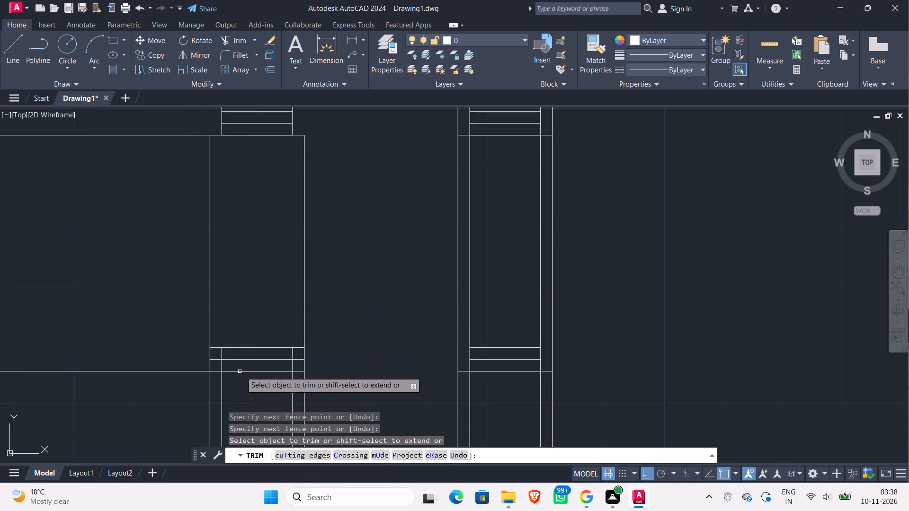
scroll(297, 360, up, 2)
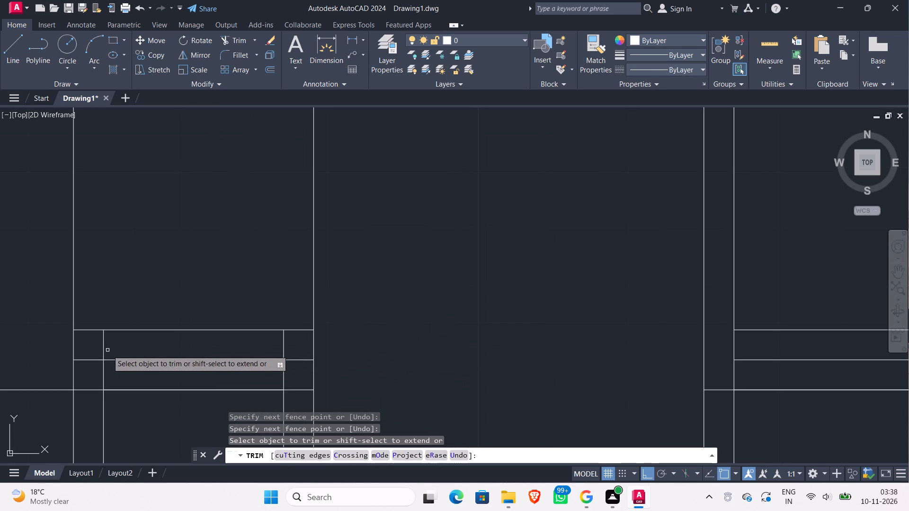
click(95, 344)
click(291, 345)
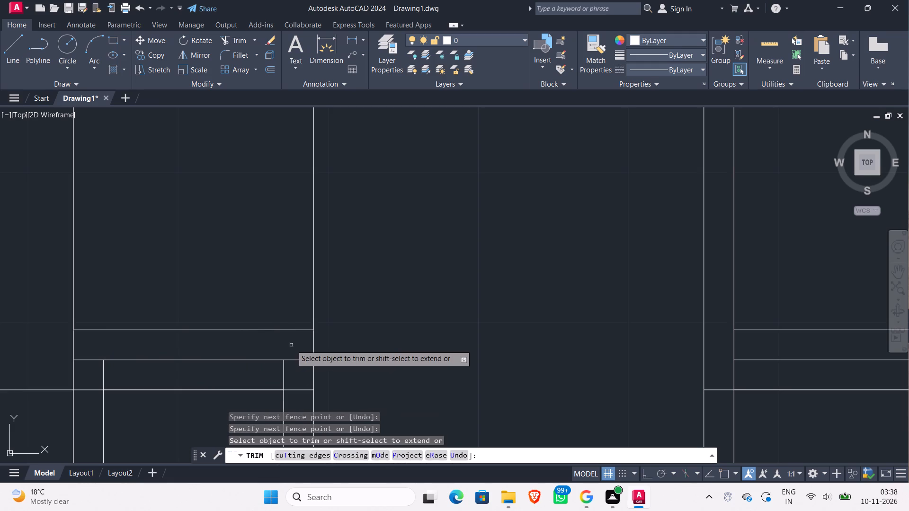
click(293, 379)
click(95, 376)
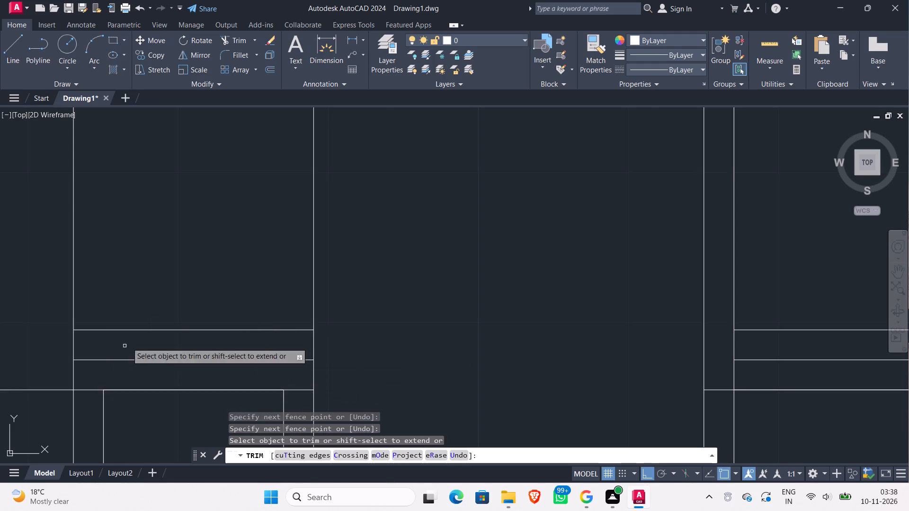
Trim the outer vertical lines above the wider block on both sides of the second column from the right.
scroll(162, 285, down, 4)
middle_drag(176, 269, 354, 282)
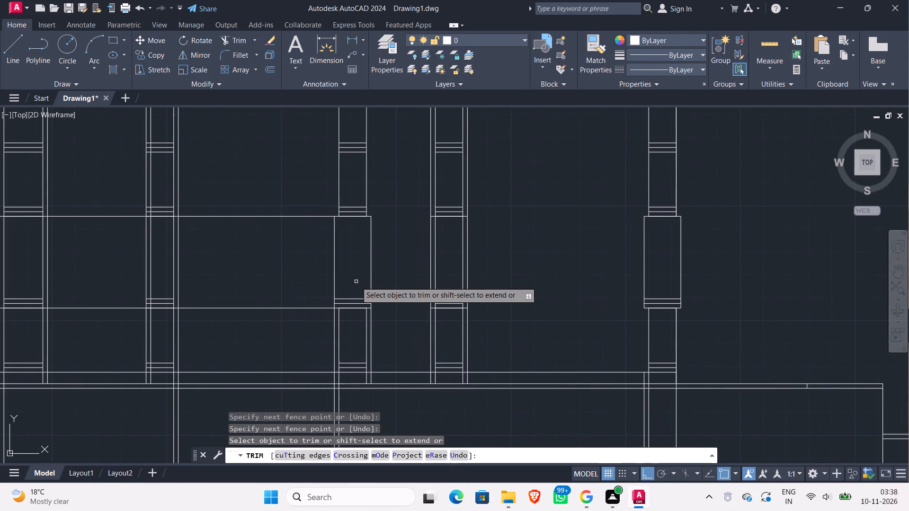
scroll(356, 282, down, 1)
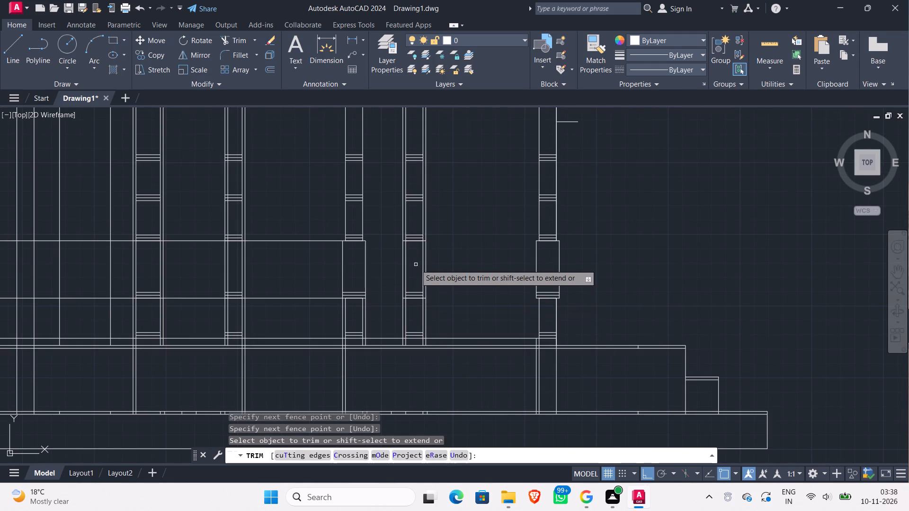
scroll(416, 263, up, 2)
scroll(447, 206, up, 1)
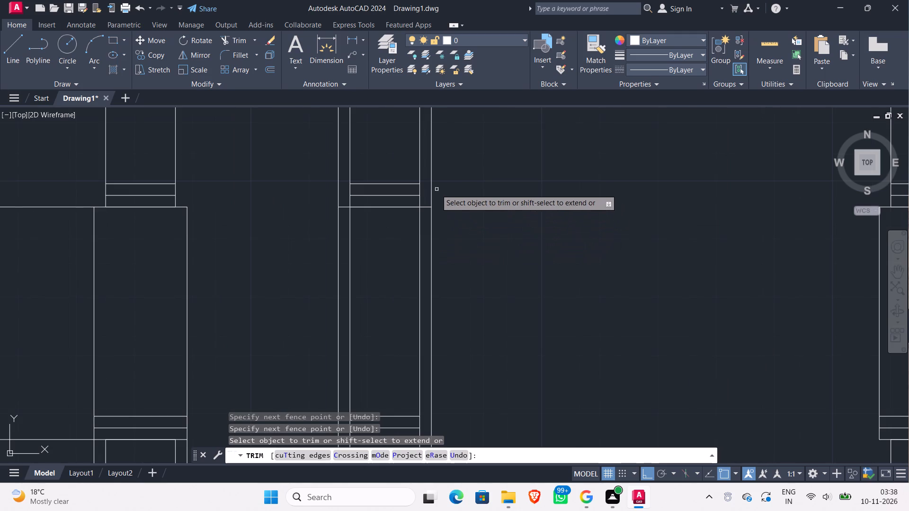
click(422, 180)
click(437, 191)
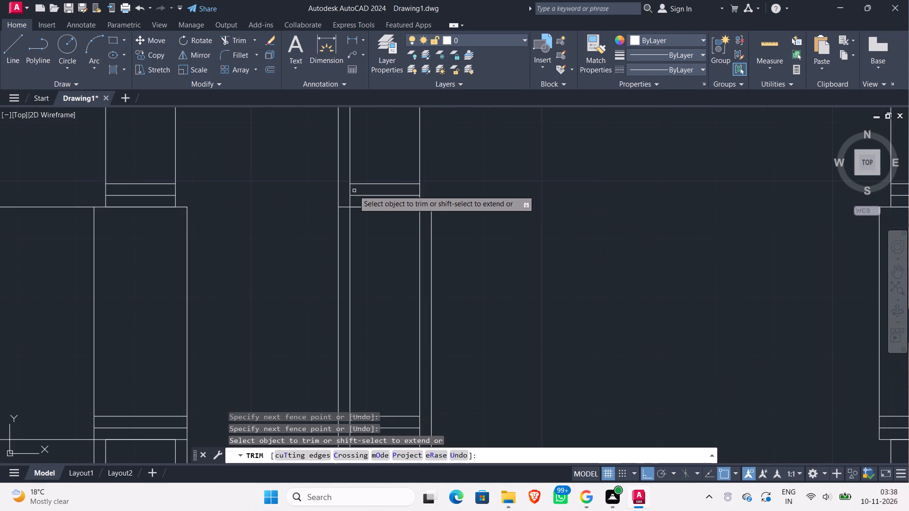
click(343, 179)
click(293, 202)
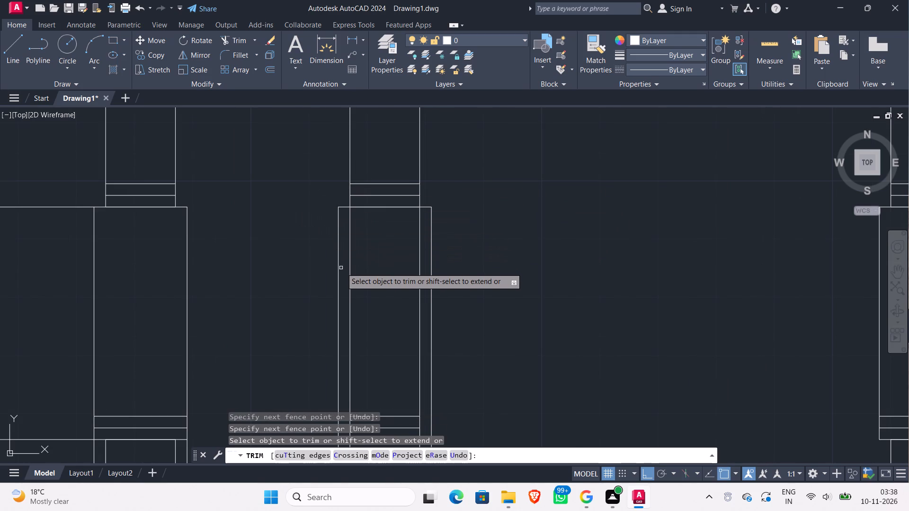
Trim the second-from-right column's two inner vertical lines within its wider block and extend its two bottom band lines to both outer edges.
click(347, 274)
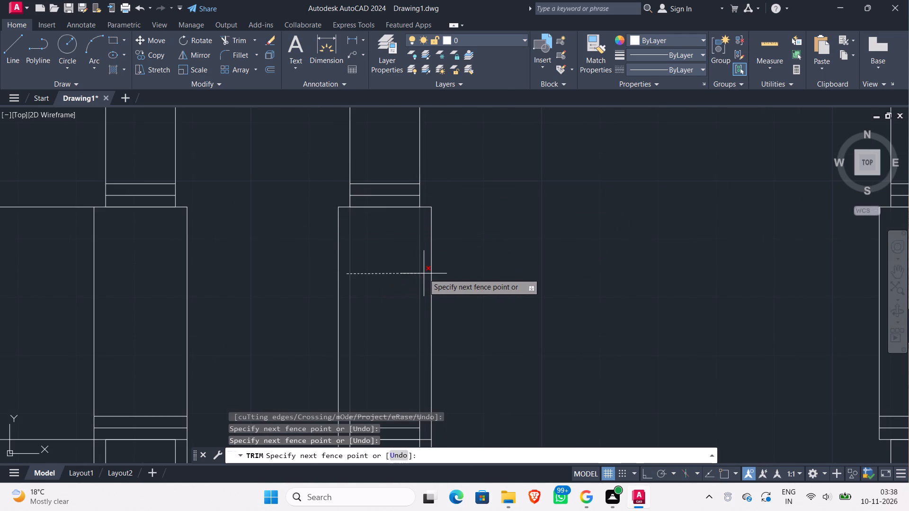
click(424, 273)
scroll(391, 286, down, 1)
middle_drag(391, 287, 390, 225)
scroll(381, 289, up, 1)
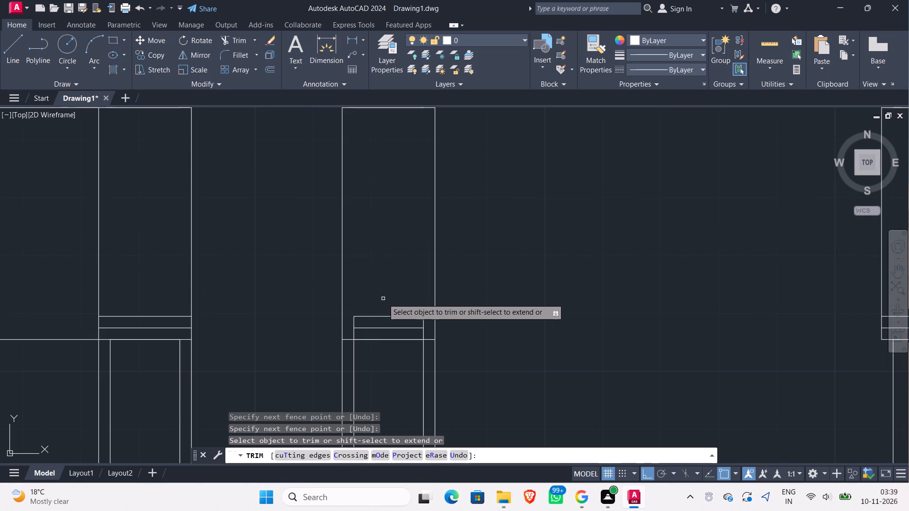
shift+click(405, 336)
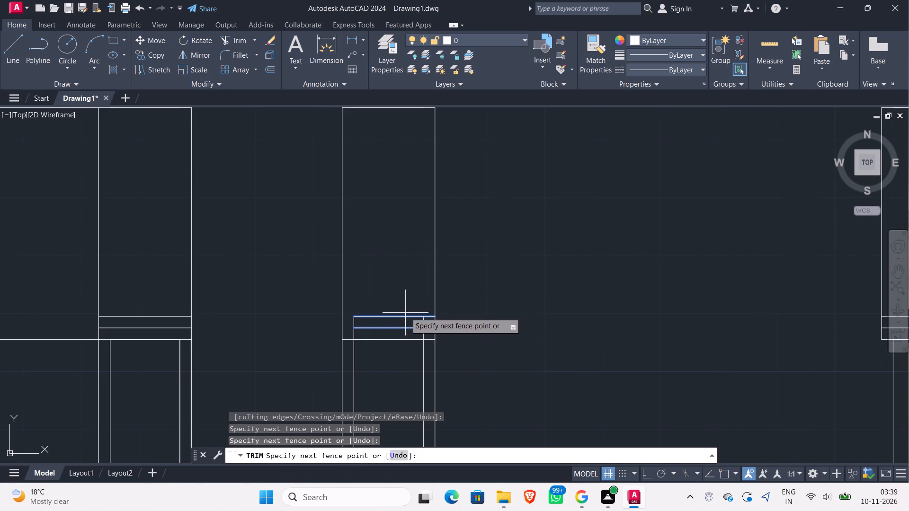
shift+click(405, 310)
shift+click(372, 334)
shift+click(364, 302)
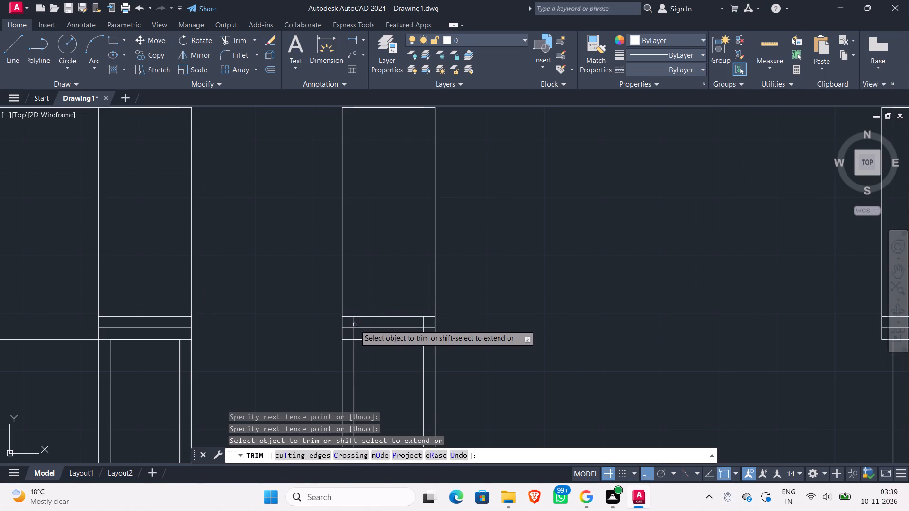
Trim the inner vertical lines out of both bottom band strips in the second-from-right column's wider block.
click(348, 321)
click(427, 322)
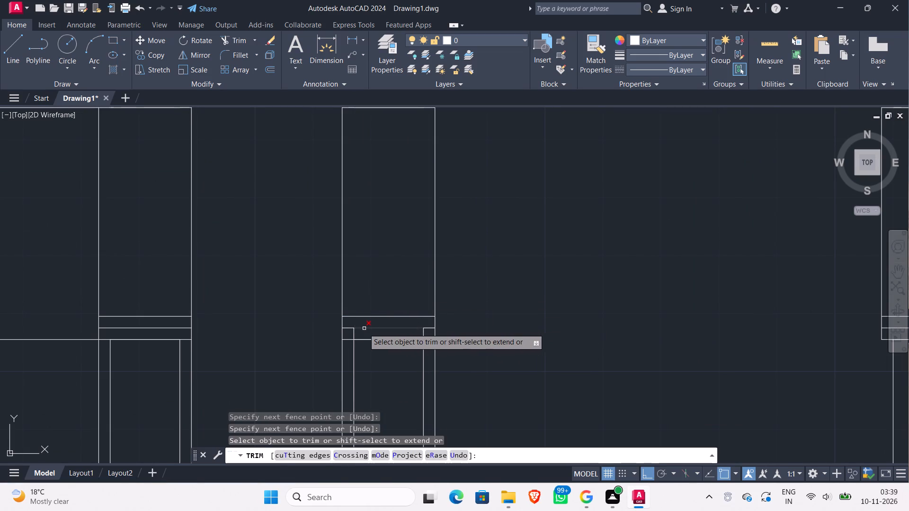
click(350, 335)
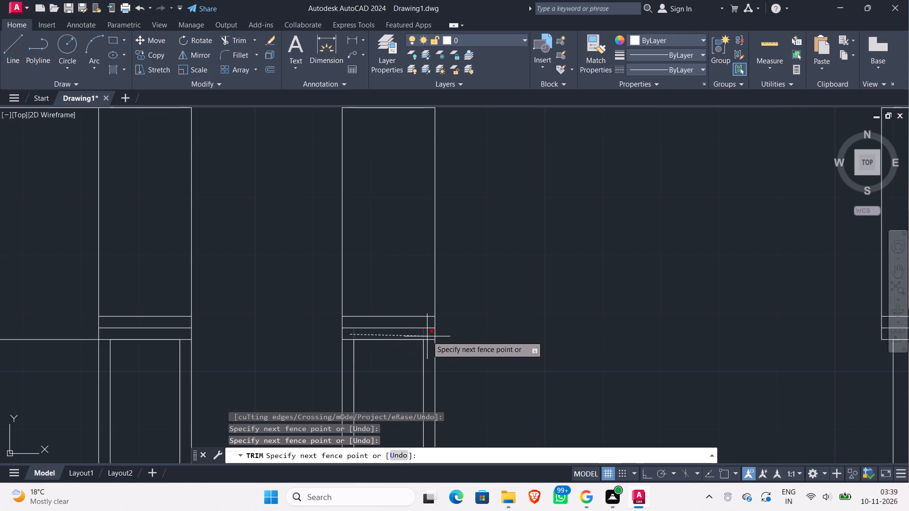
click(428, 335)
Trim the outer vertical lines below the wider blocks on both sides of the second and third columns from the right.
scroll(397, 370, down, 1)
middle_drag(397, 370, 412, 295)
scroll(411, 305, down, 1)
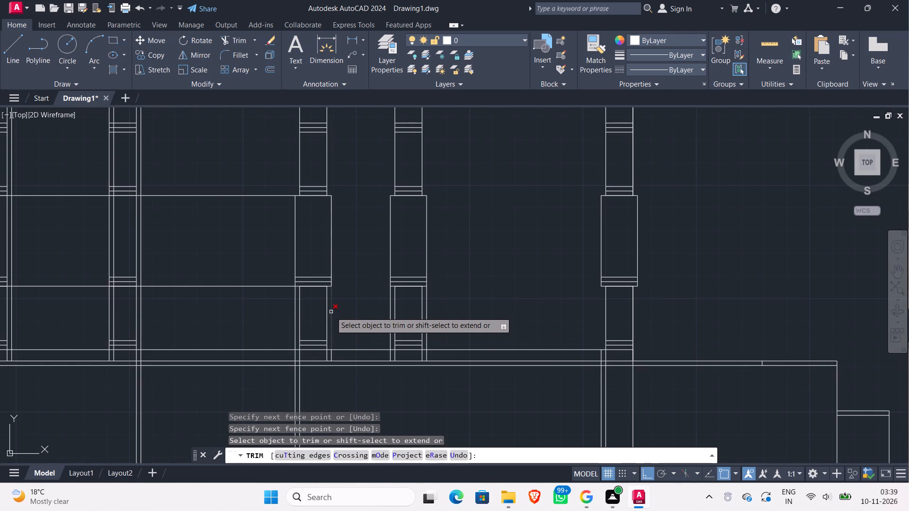
click(331, 312)
click(428, 312)
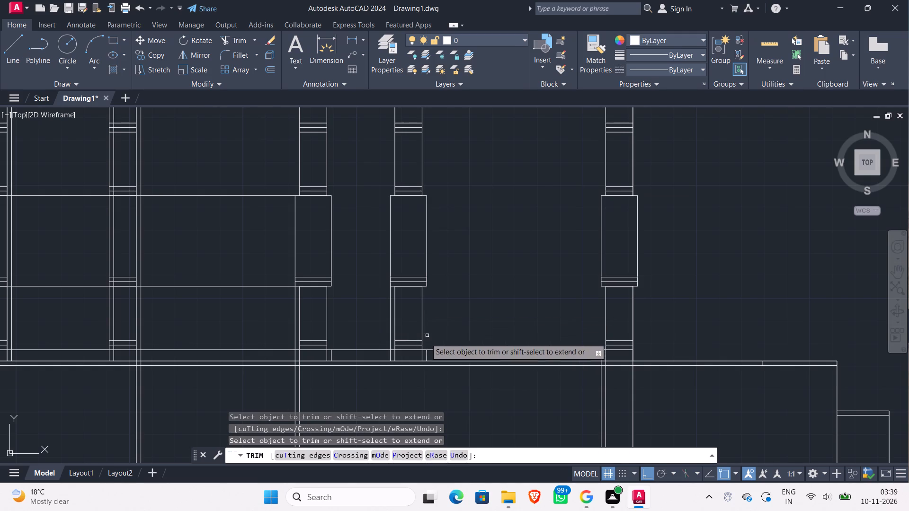
click(390, 318)
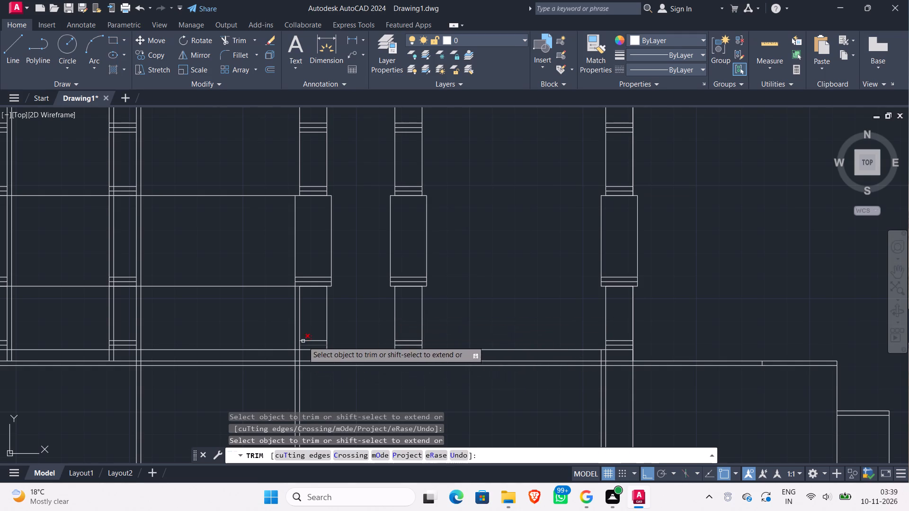
click(295, 320)
Trim the horizontal line at the wider blocks' top edge between the fourth and third columns from the right.
scroll(254, 321, down, 1)
middle_drag(254, 321, 394, 320)
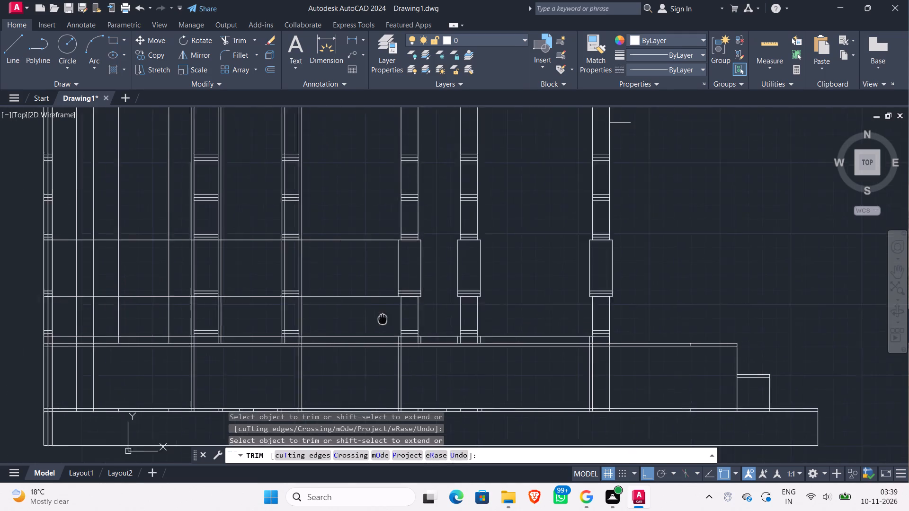
middle_drag(394, 320, 401, 320)
click(377, 319)
click(361, 185)
Trim the fourth-from-right column's two inner vertical lines within its wider block and extend its two bottom band lines to the right outer edge.
middle_drag(371, 271, 471, 283)
scroll(423, 316, up, 2)
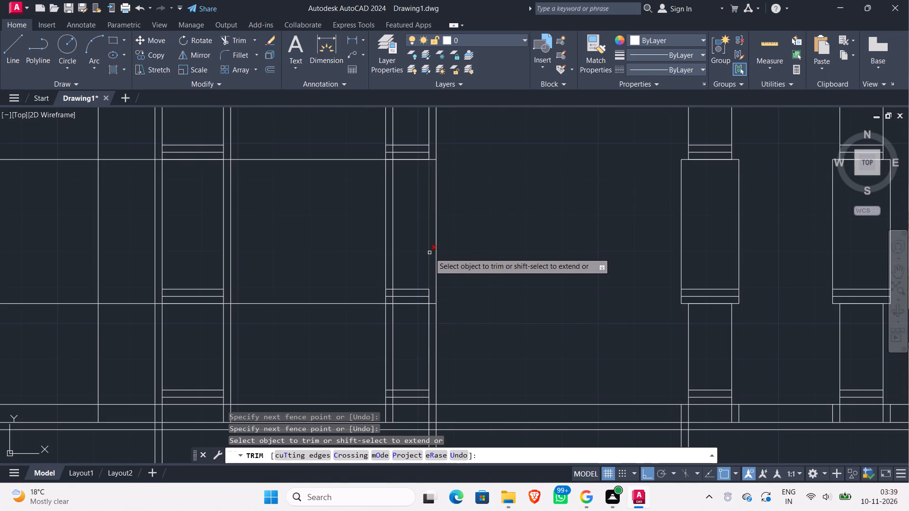
click(429, 253)
click(392, 262)
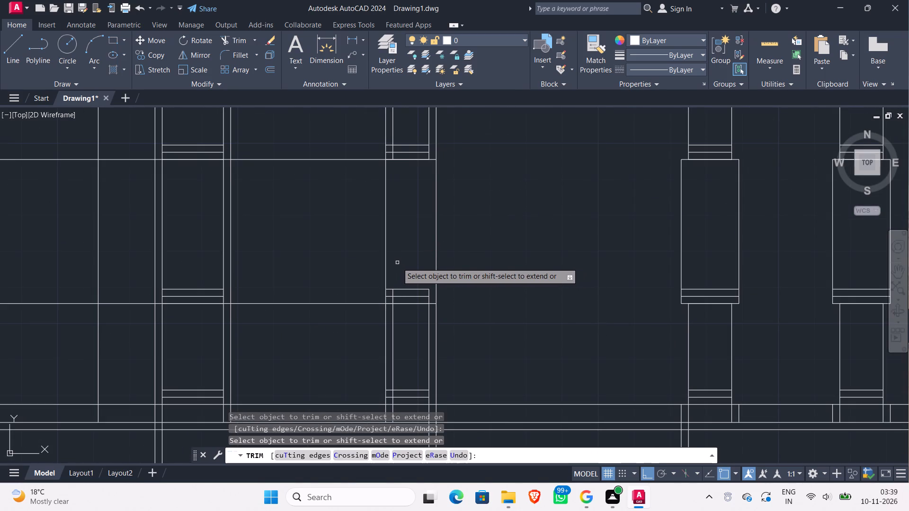
shift+click(422, 302)
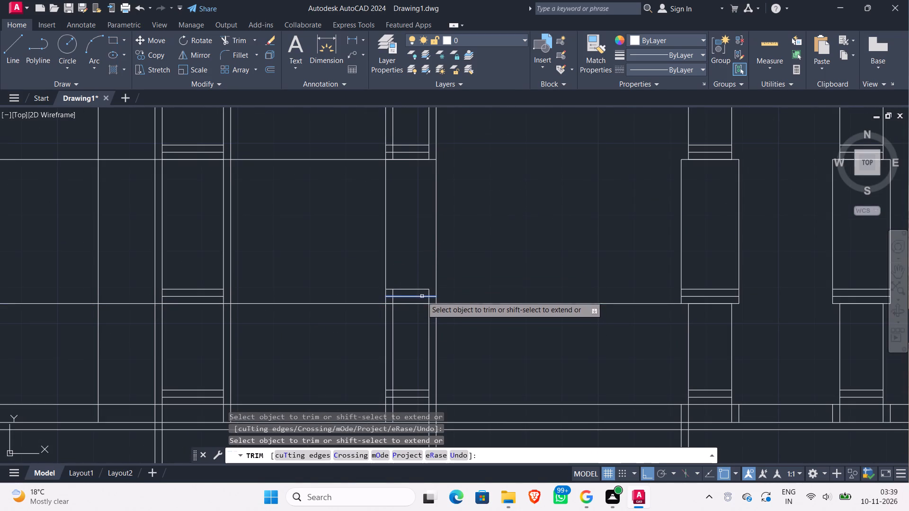
shift+click(422, 300)
shift+click(423, 281)
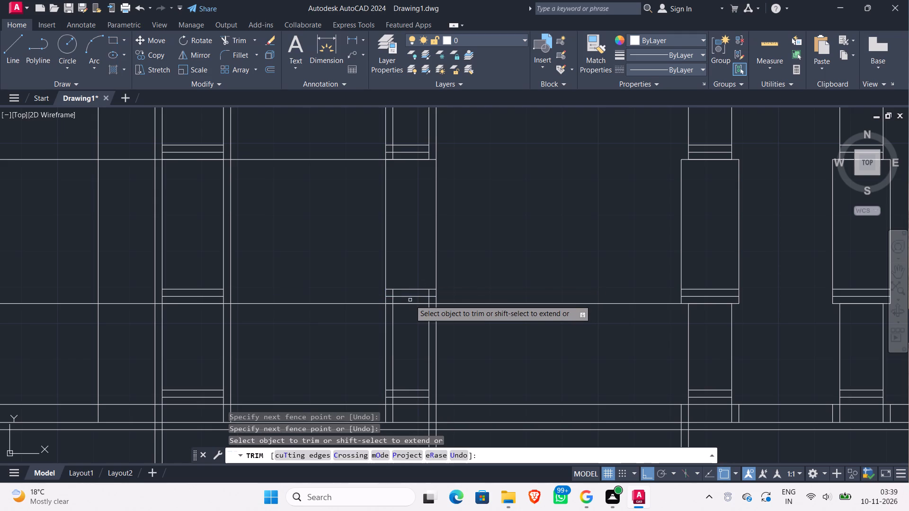
Trim the inner vertical lines out of both bottom band strips in the fourth-from-right column's wider block.
scroll(431, 293, up, 1)
click(429, 292)
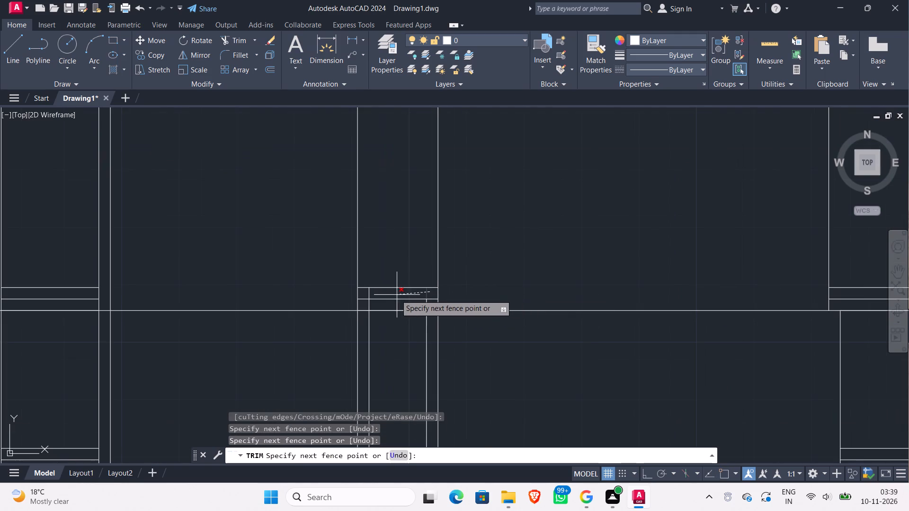
click(367, 295)
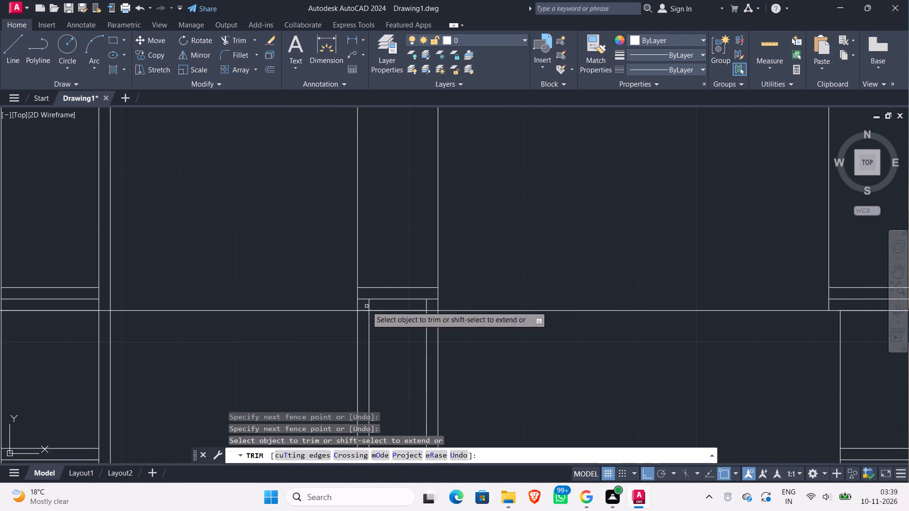
click(365, 304)
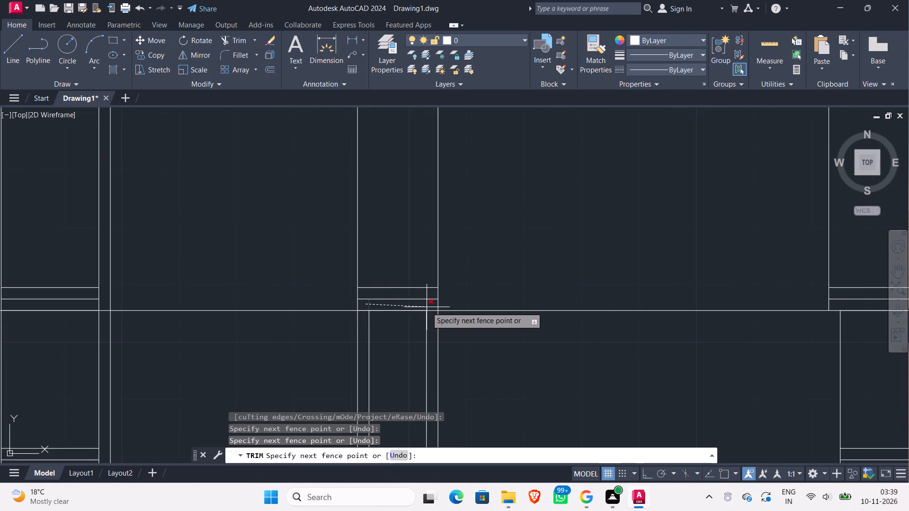
click(428, 307)
Trim the outer vertical lines below the wider block on both sides of the fourth column from the right.
scroll(402, 320, down, 2)
scroll(403, 341, up, 2)
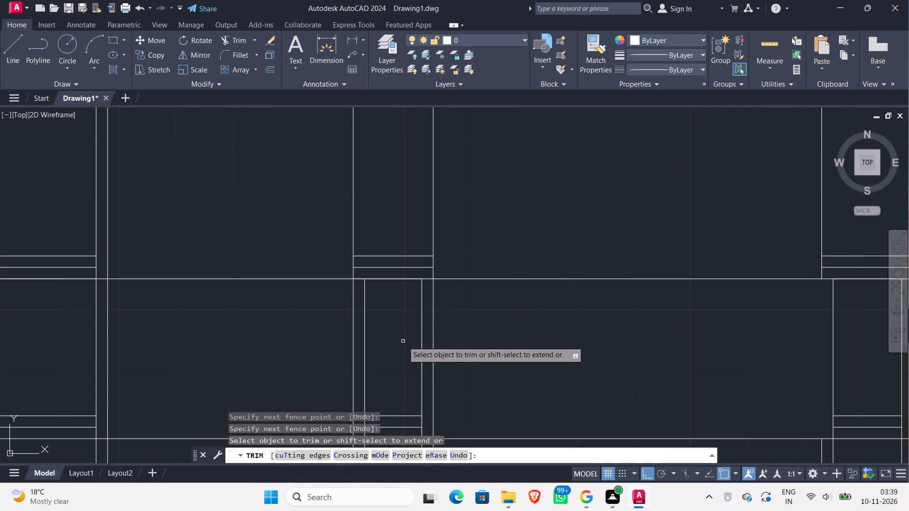
click(431, 340)
click(438, 334)
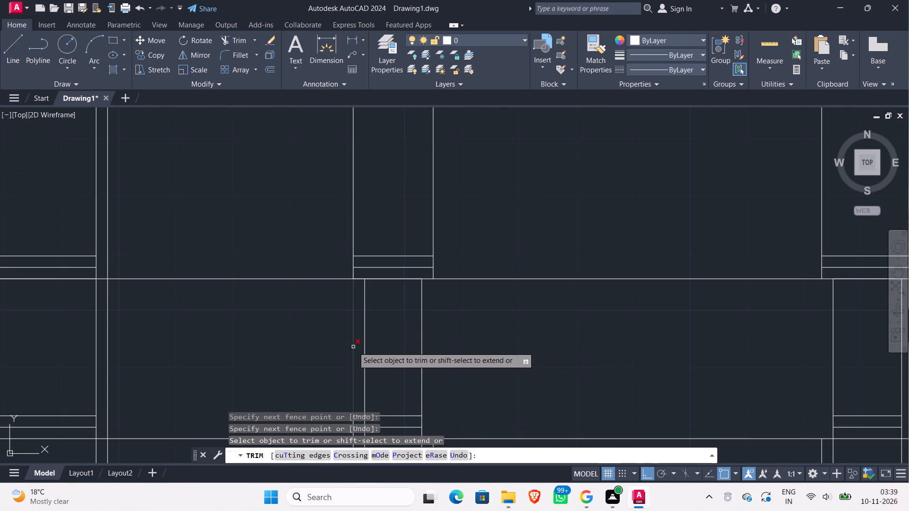
click(356, 347)
click(337, 338)
Trim the outer vertical lines above the wider block on both sides of the fifth column from the right.
scroll(283, 344, down, 2)
middle_drag(283, 344, 283, 343)
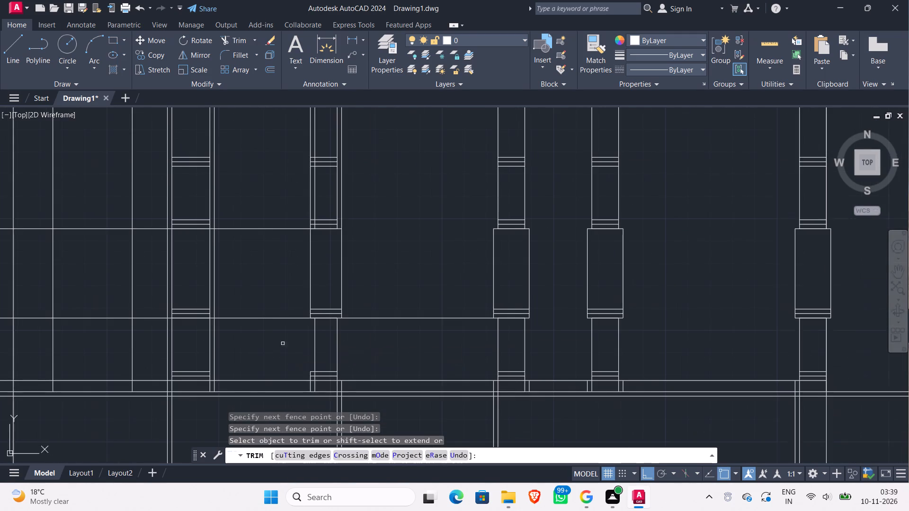
middle_drag(283, 343, 333, 343)
scroll(334, 342, down, 2)
scroll(308, 312, up, 2)
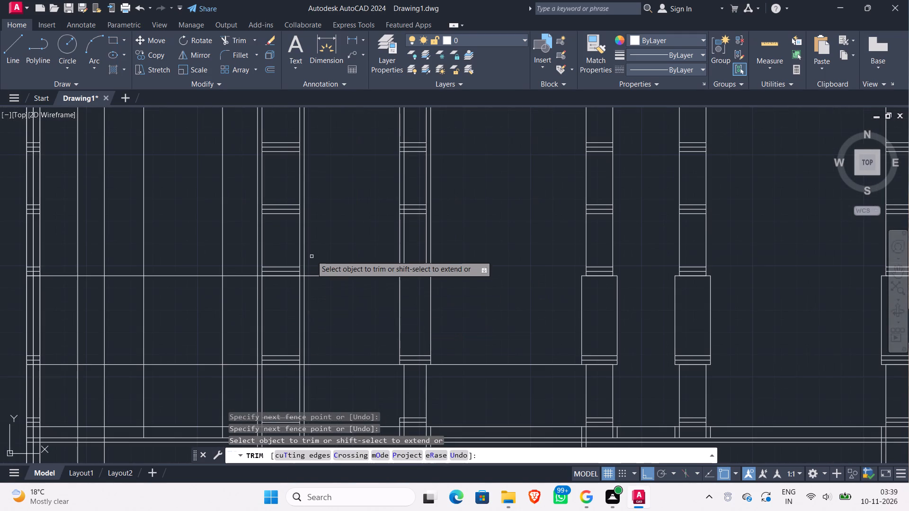
click(305, 251)
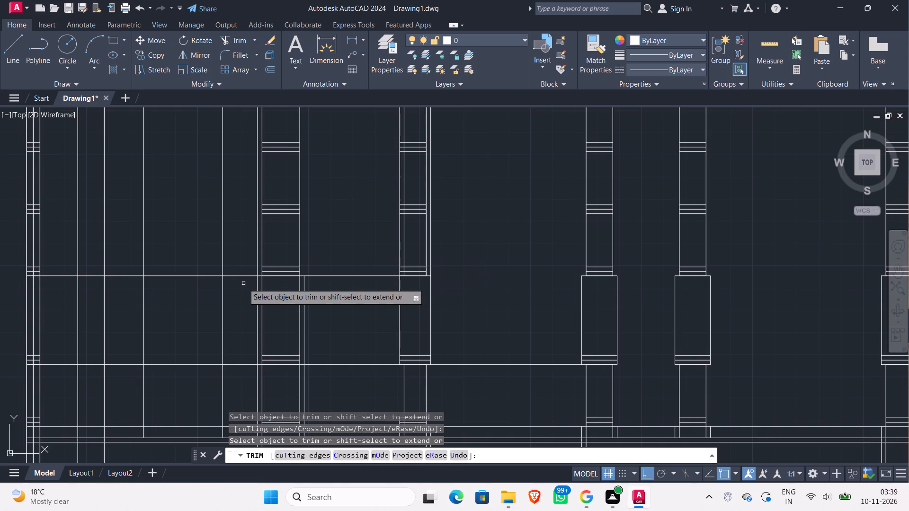
click(257, 250)
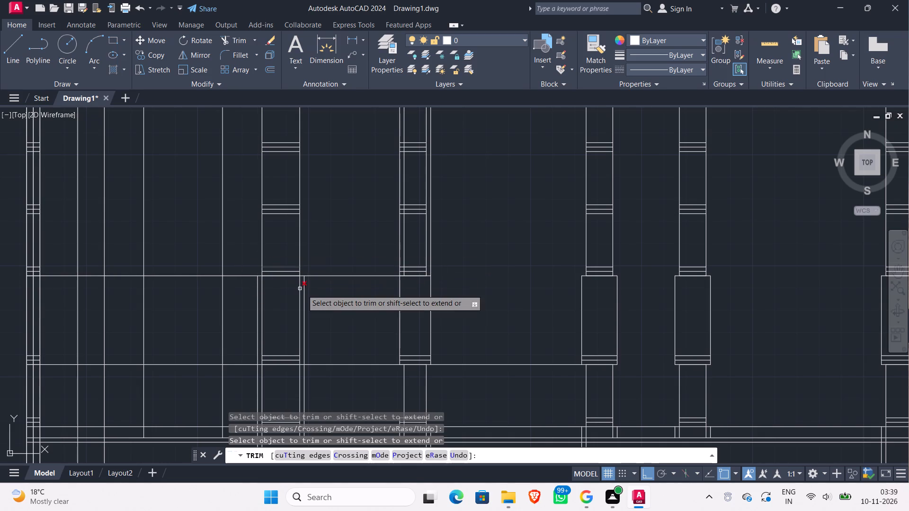
Trim the fifth-from-right column's two inner vertical lines within its wider block and extend its two bottom band lines to both outer edges.
click(300, 327)
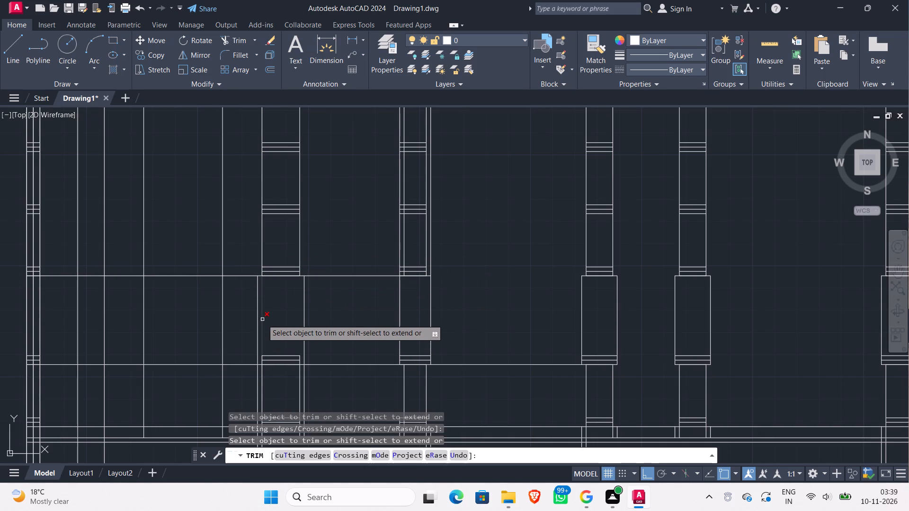
click(262, 319)
shift+scroll(293, 368, up, 2)
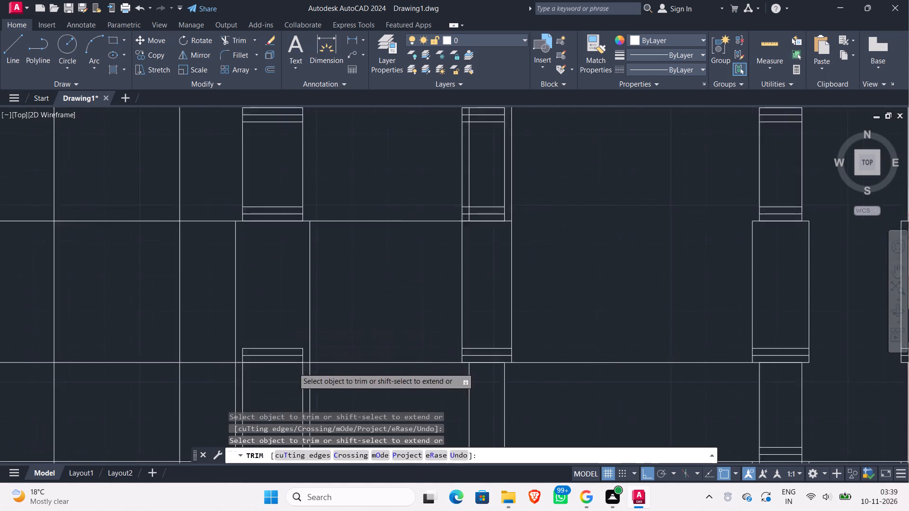
shift+click(292, 355)
shift+click(295, 326)
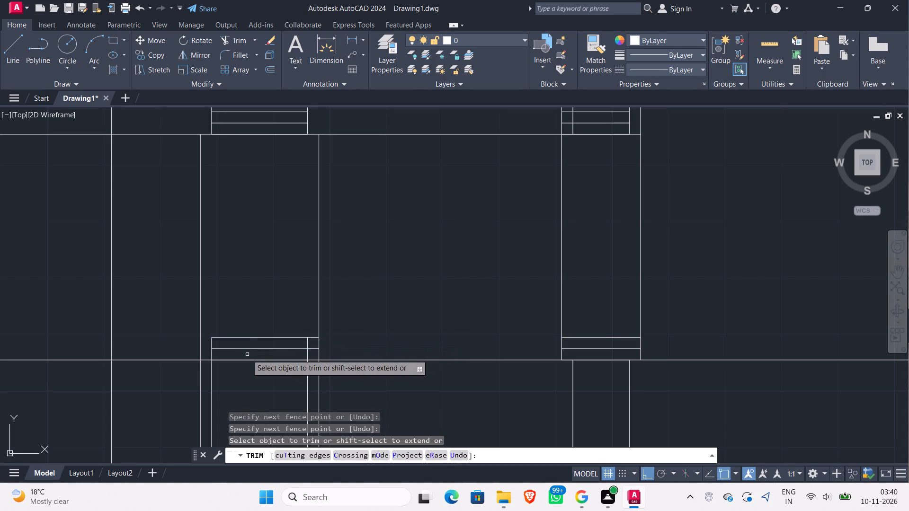
shift+click(245, 354)
shift+click(238, 332)
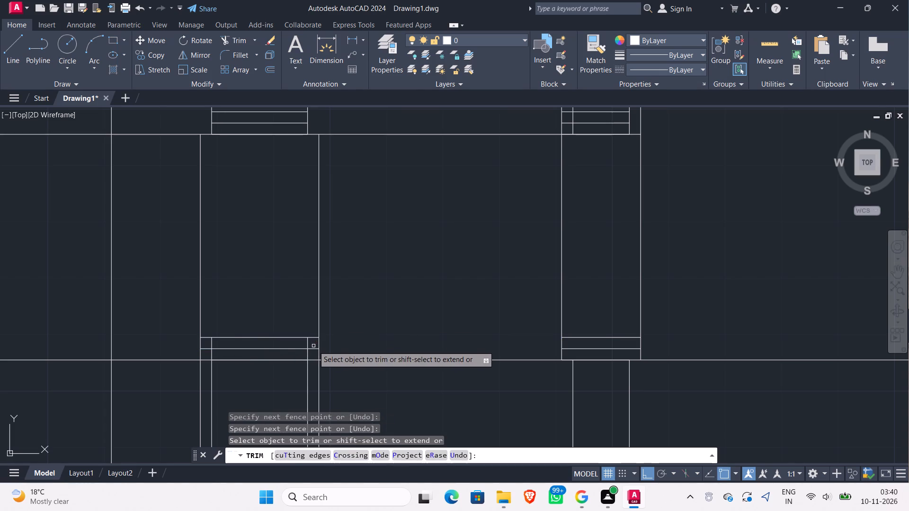
Trim the inner vertical lines out of both bottom band strips in the fifth-from-right column's wider block.
click(313, 346)
click(209, 342)
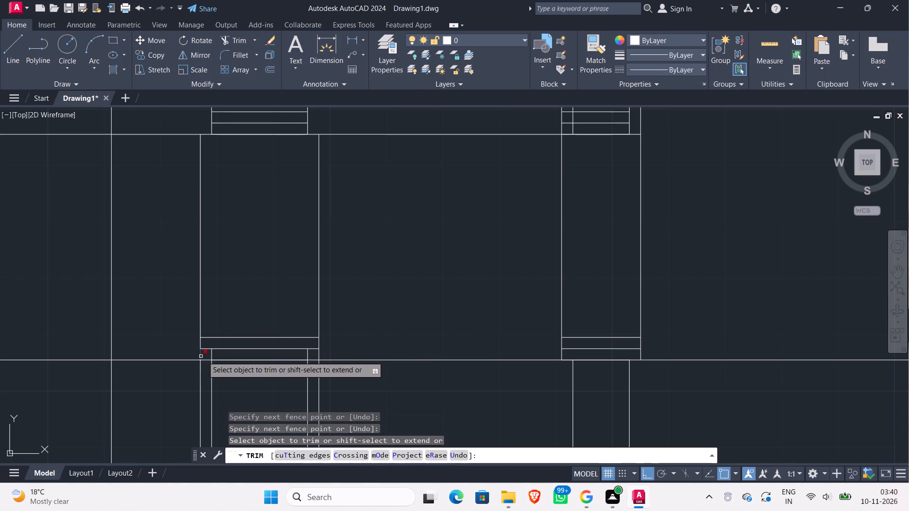
click(206, 357)
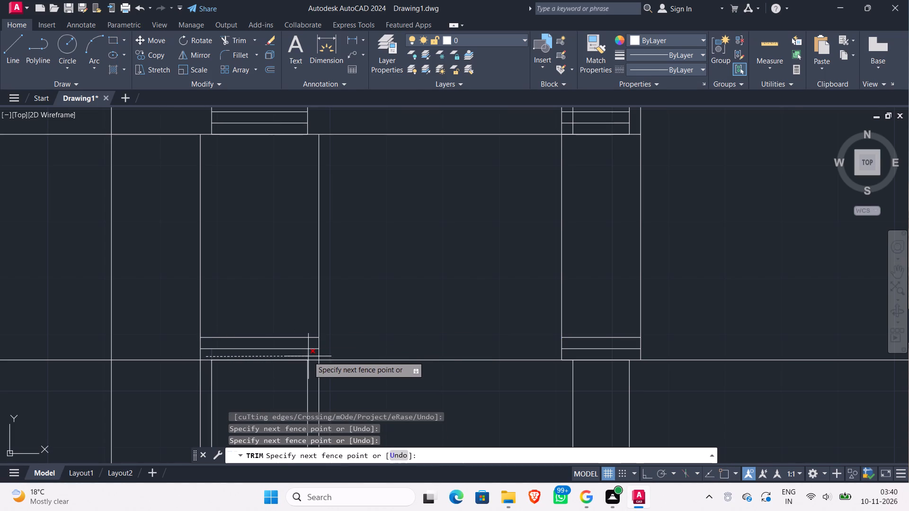
click(308, 356)
Trim the outer vertical lines below the wider block on both sides of the fifth column from the right.
scroll(278, 380, down, 1)
middle_drag(278, 380, 281, 334)
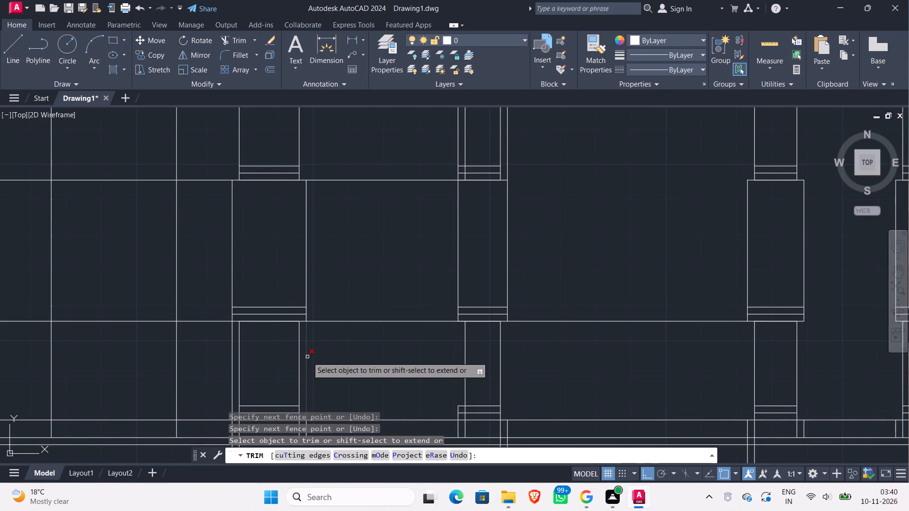
click(303, 358)
click(311, 357)
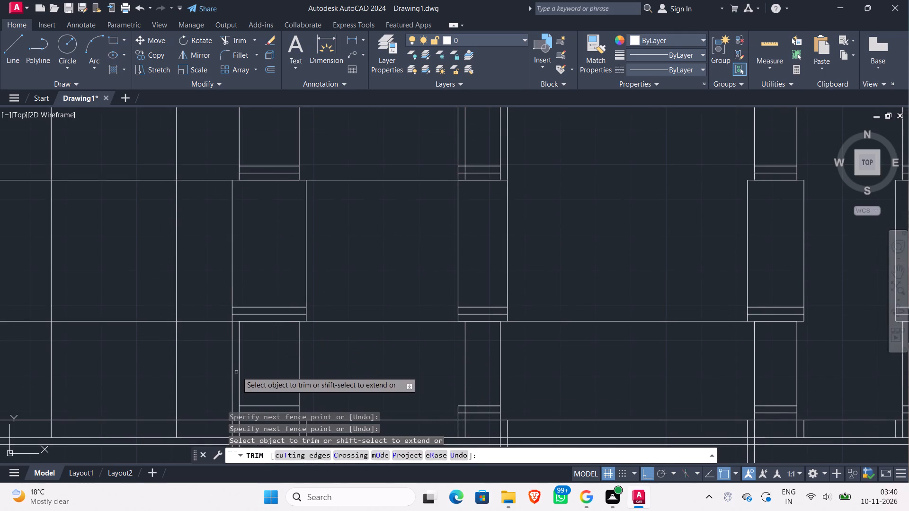
click(237, 370)
click(213, 360)
Trim the remaining horizontal lines at the wider blocks' top and bottom edges between the fifth, fourth and third columns from the right.
scroll(317, 359, down, 2)
middle_drag(329, 359, 329, 399)
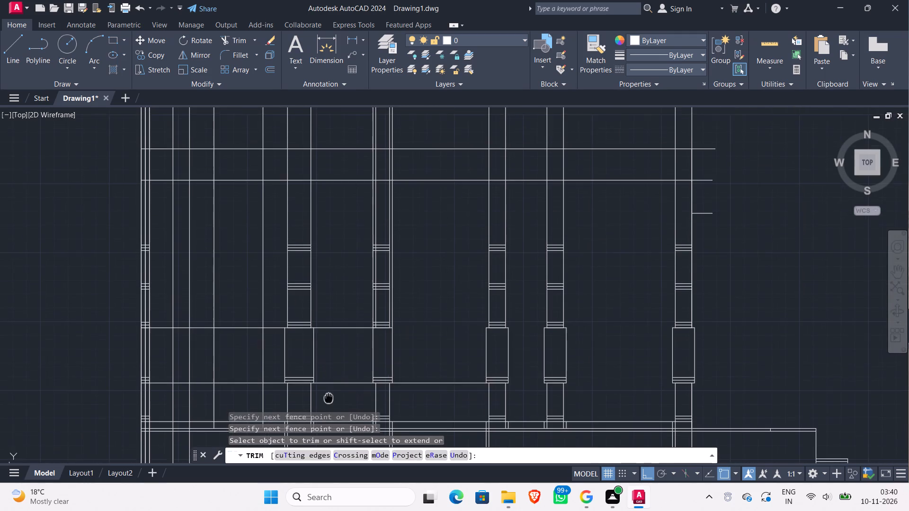
middle_drag(329, 399, 329, 399)
click(353, 346)
click(332, 294)
click(343, 395)
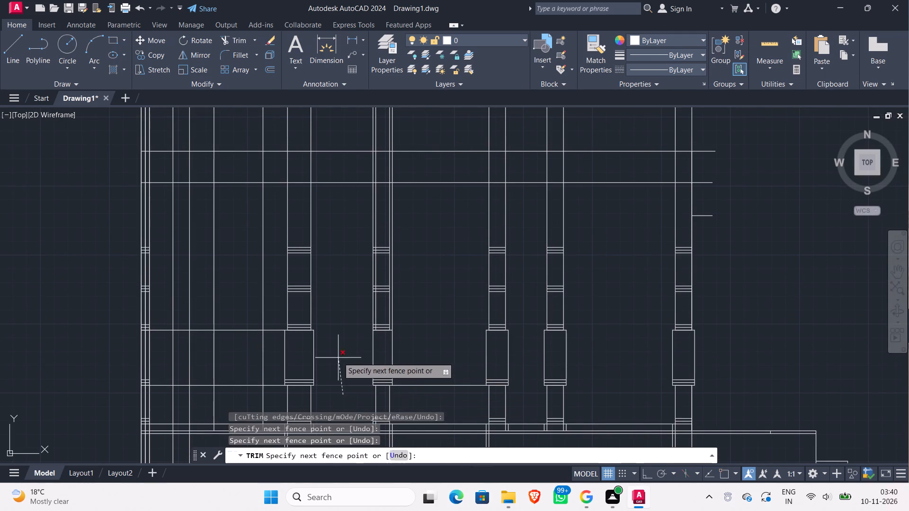
click(338, 357)
click(426, 404)
click(429, 359)
scroll(429, 357, down, 1)
middle_drag(429, 356, 451, 329)
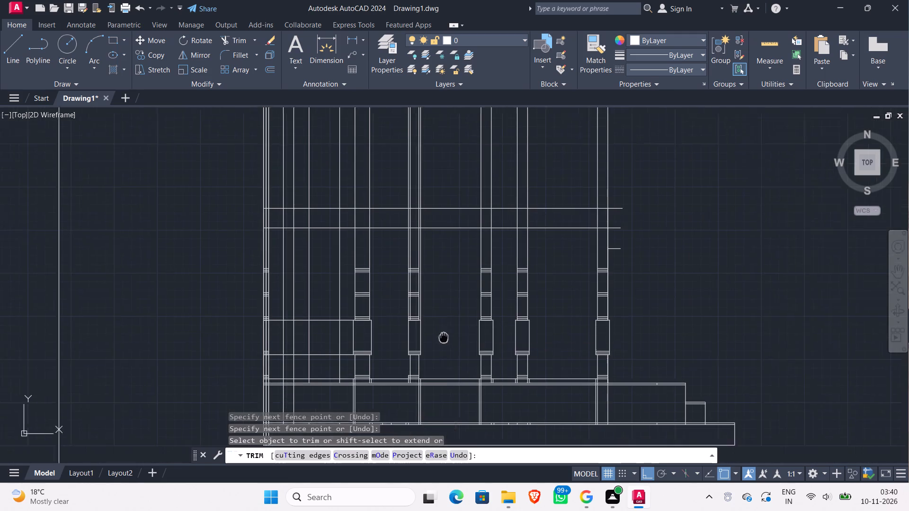
middle_drag(451, 329, 463, 314)
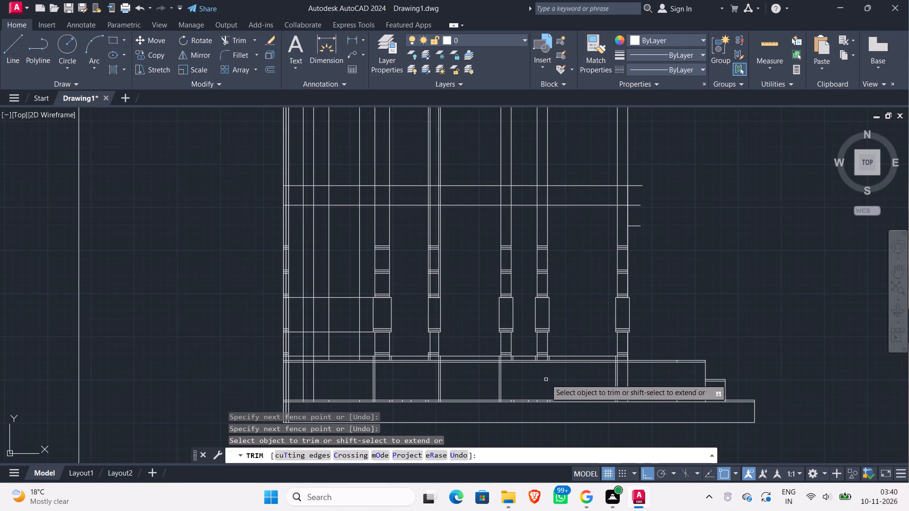
Compare the drawn columns and base with the side elevation in the reference image.
scroll(555, 372, up, 1)
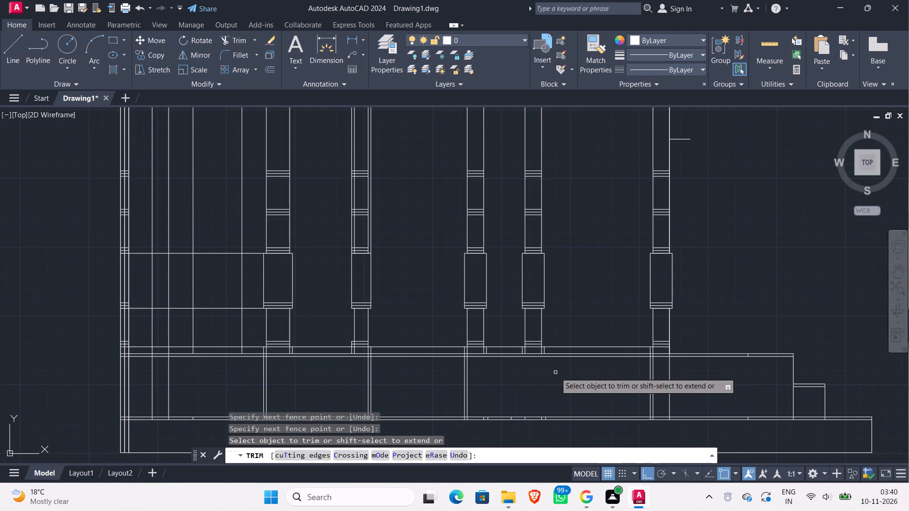
middle_drag(555, 372, 340, 405)
scroll(347, 396, down, 2)
middle_drag(489, 268, 465, 364)
scroll(485, 296, down, 1)
scroll(476, 344, down, 1)
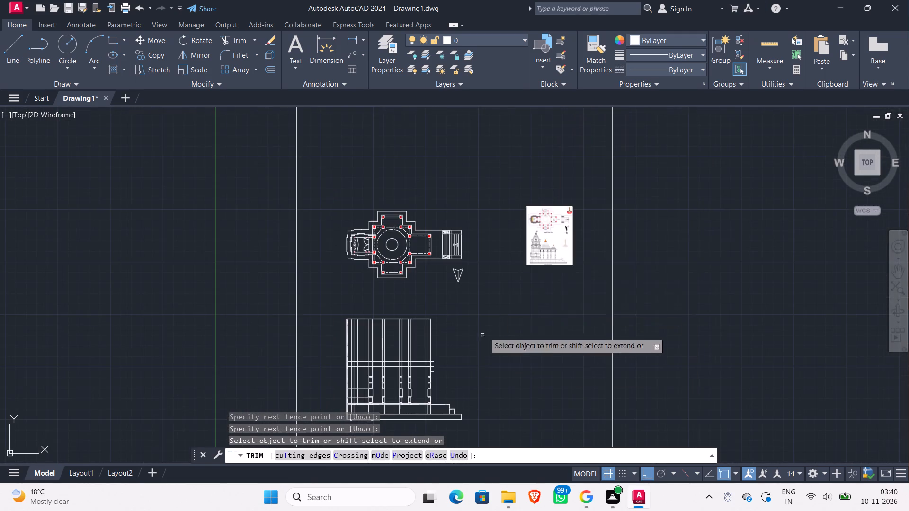
scroll(539, 261, up, 5)
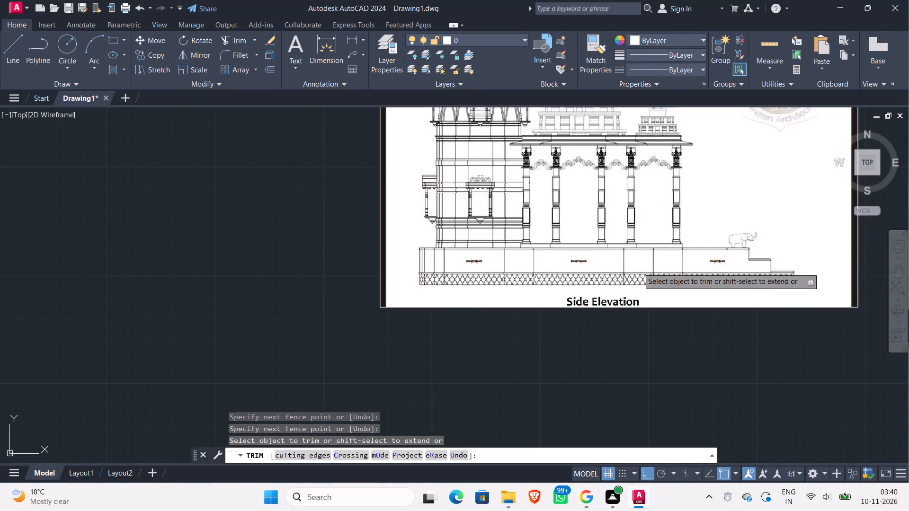
scroll(635, 265, down, 4)
middle_drag(616, 335, 554, 219)
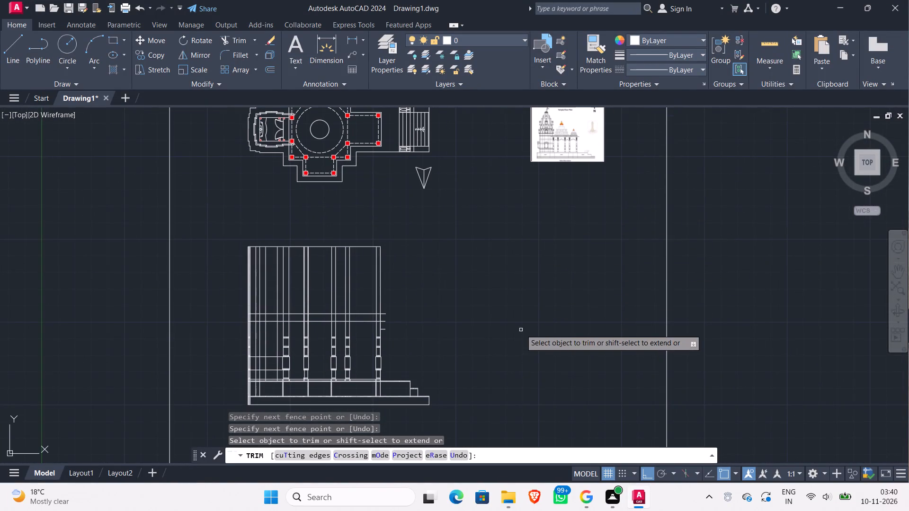
middle_drag(520, 328, 531, 296)
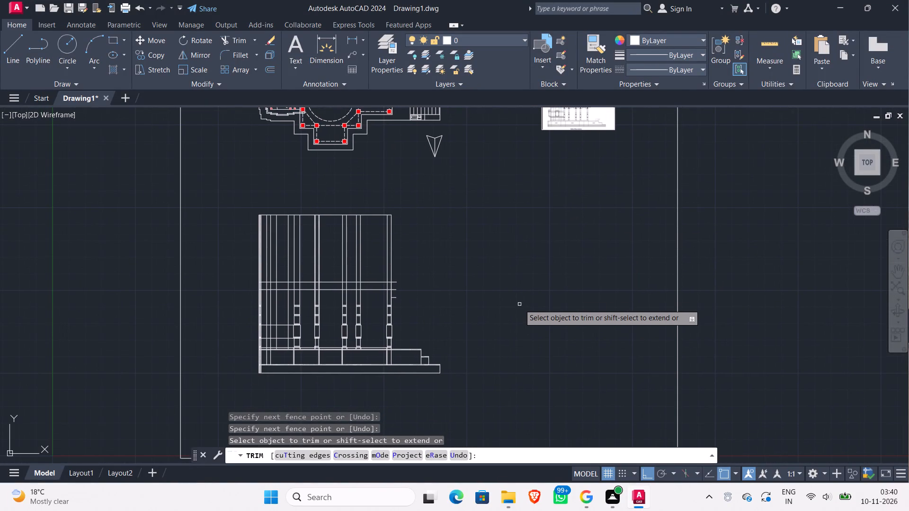
Move the reference image straight down about 51' so it sits level with the drafted elevation.
key(Escape)
click(621, 170)
click(551, 115)
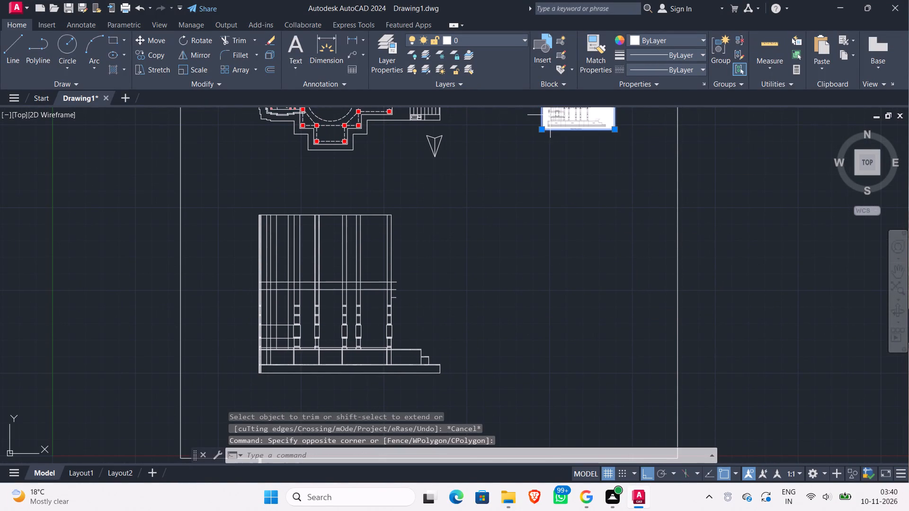
key(m)
key(Return)
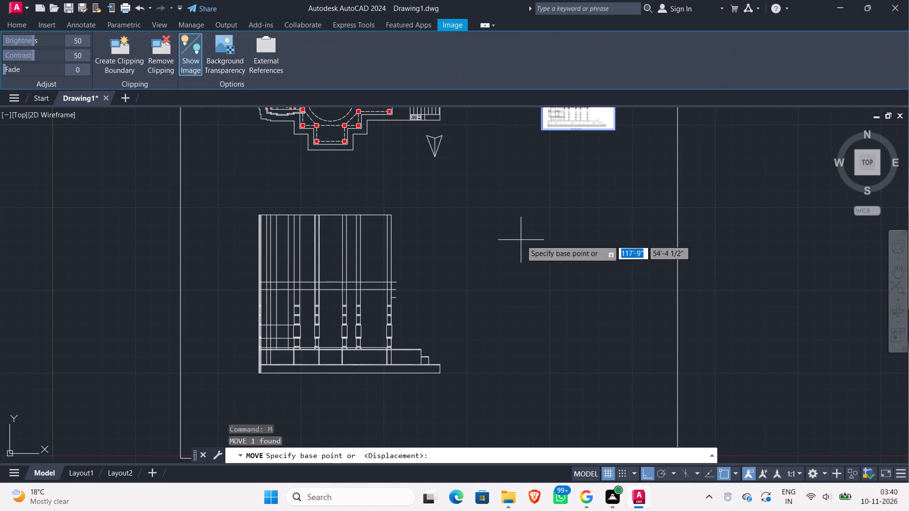
click(570, 118)
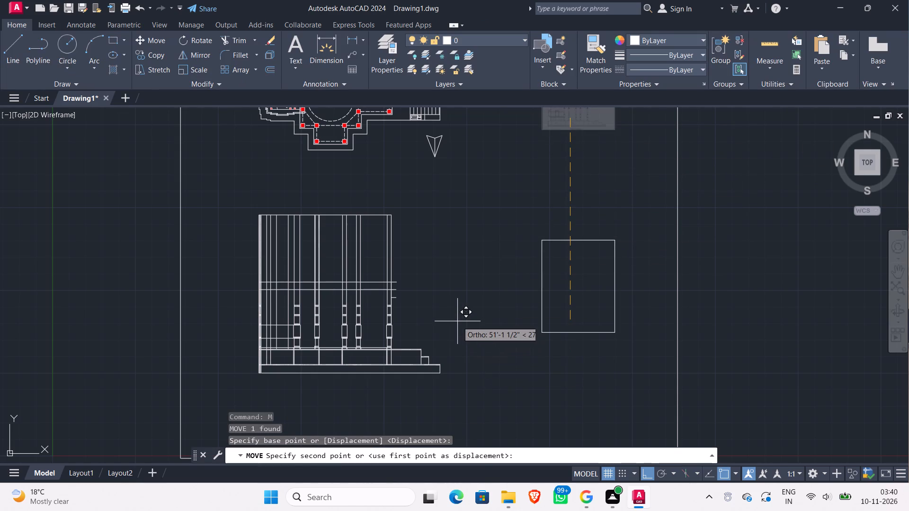
click(457, 321)
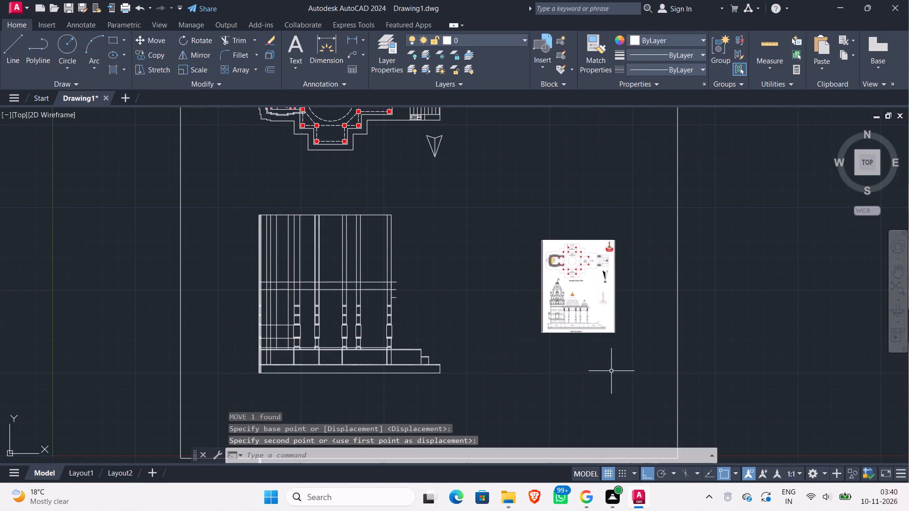
Turn Ortho off and move the reference image closer to the drafted side elevation.
key(F8)
click(616, 354)
click(513, 272)
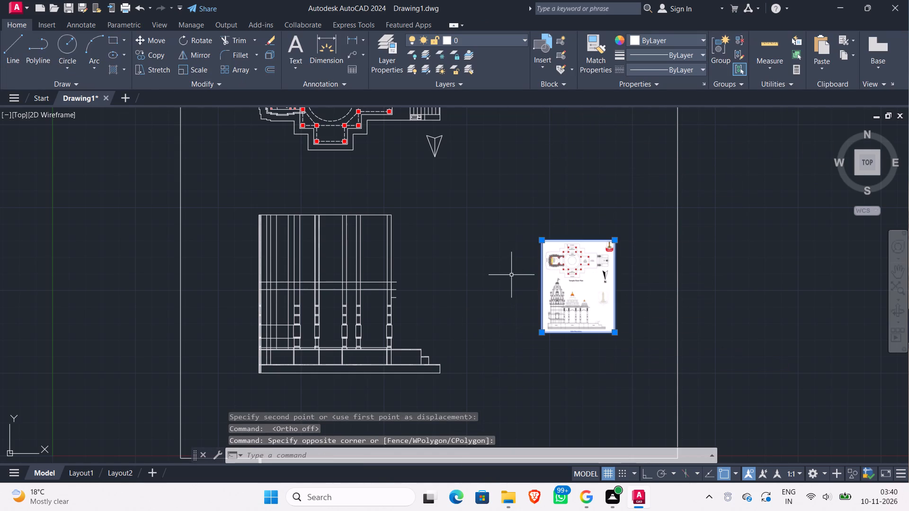
key(m)
key(Return)
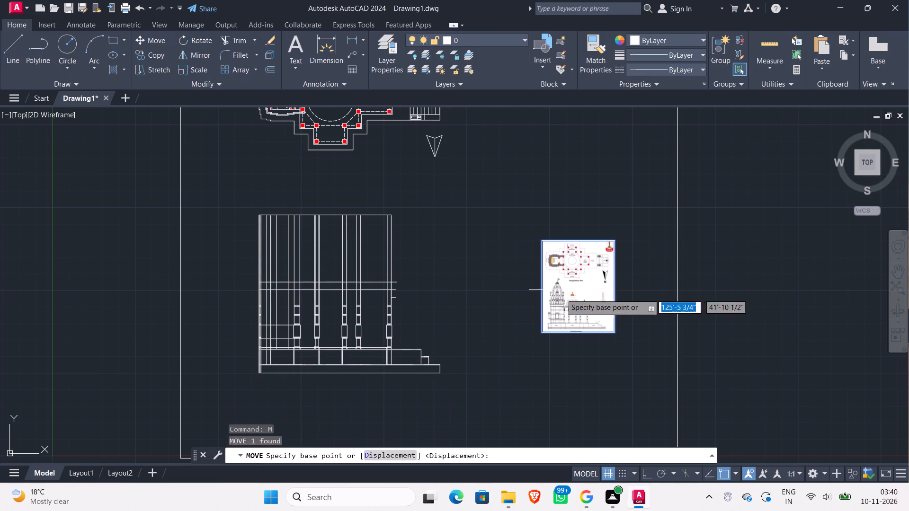
click(583, 285)
click(527, 273)
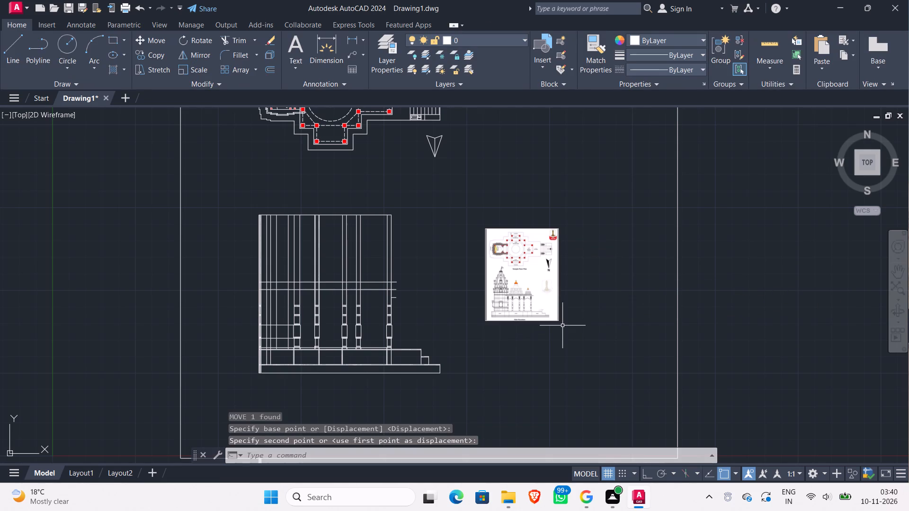
Enlarge the reference image by stretching its lower-right corner diagonally outward about 13'-7".
click(556, 320)
drag(558, 322, 597, 359)
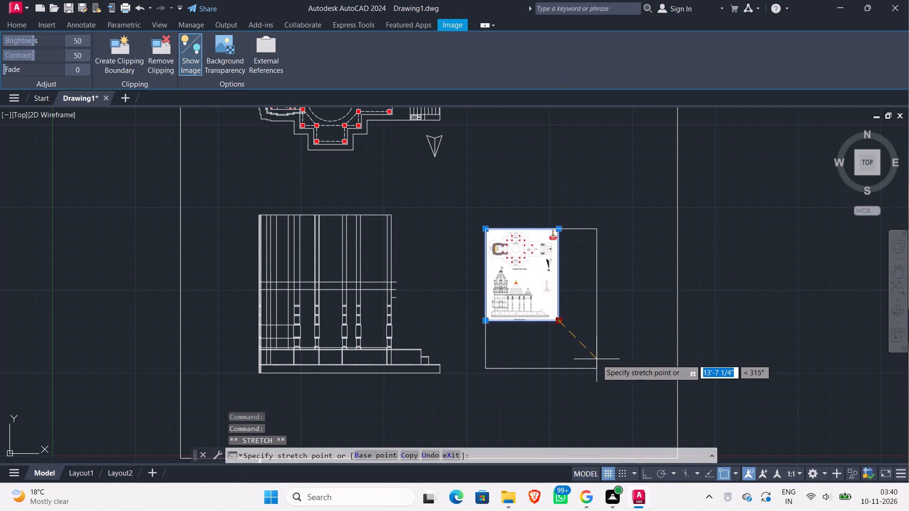
click(597, 359)
Examine the columns, capitals, arches and roof edge in the reference side elevation against the drafted columns.
scroll(543, 308, up, 1)
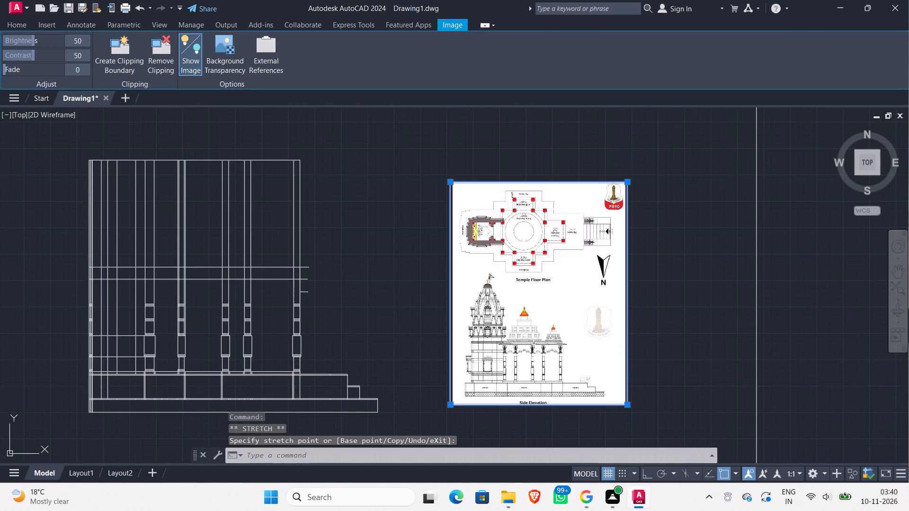
middle_drag(533, 344, 607, 271)
scroll(606, 273, up, 2)
scroll(606, 274, down, 1)
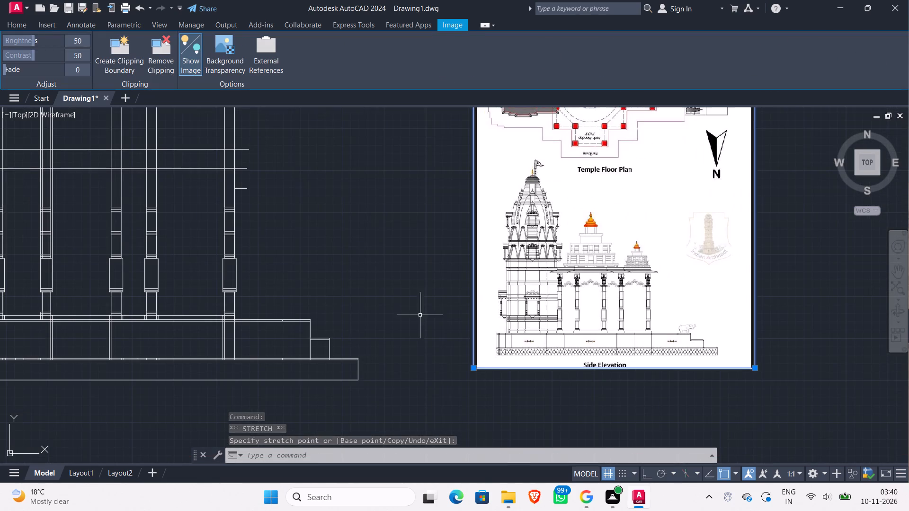
middle_drag(411, 315, 436, 312)
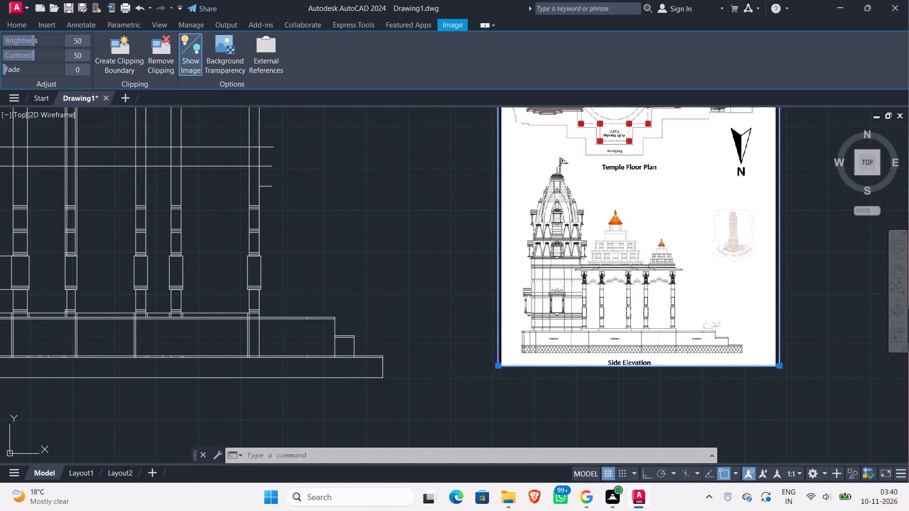
middle_drag(321, 257, 370, 256)
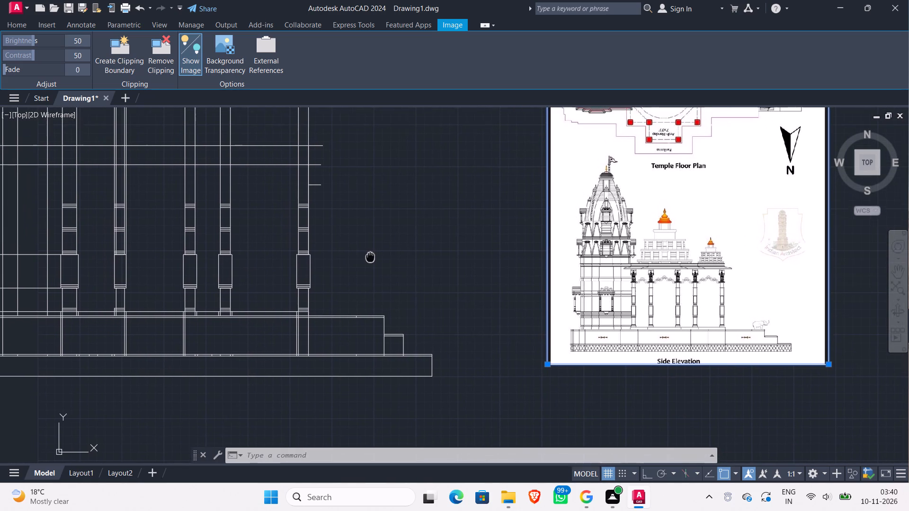
middle_drag(370, 256, 371, 256)
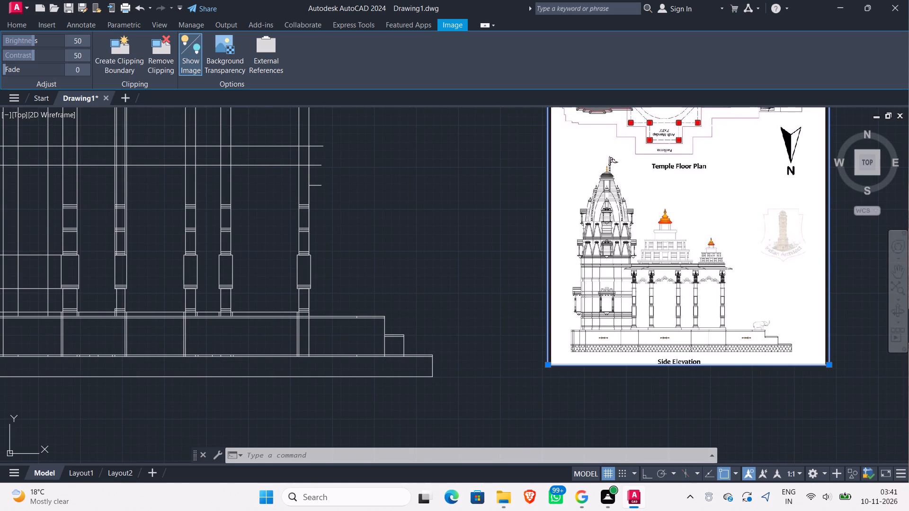
scroll(677, 292, up, 4)
scroll(624, 277, down, 1)
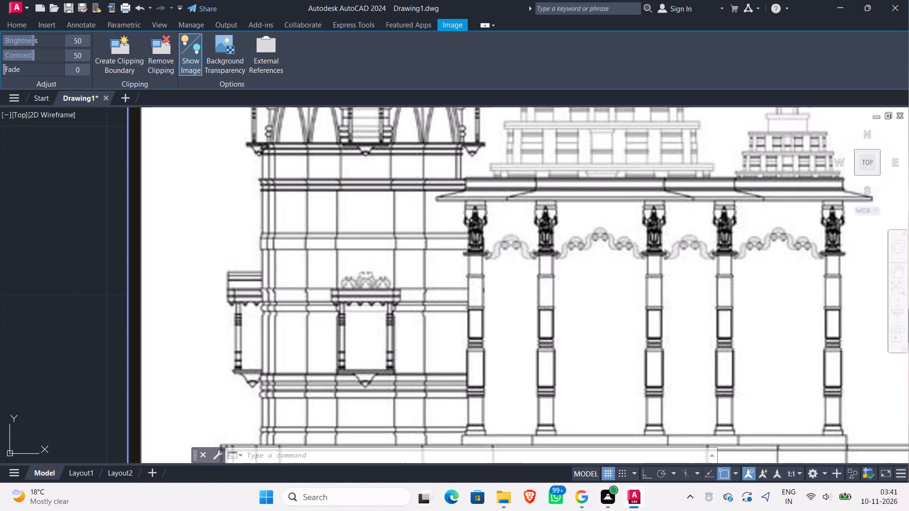
scroll(624, 276, down, 1)
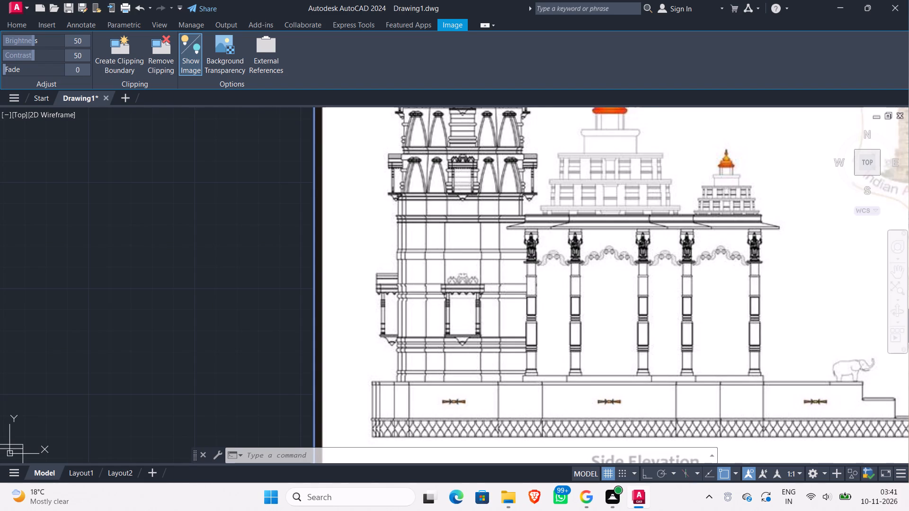
scroll(624, 276, down, 2)
scroll(605, 279, up, 2)
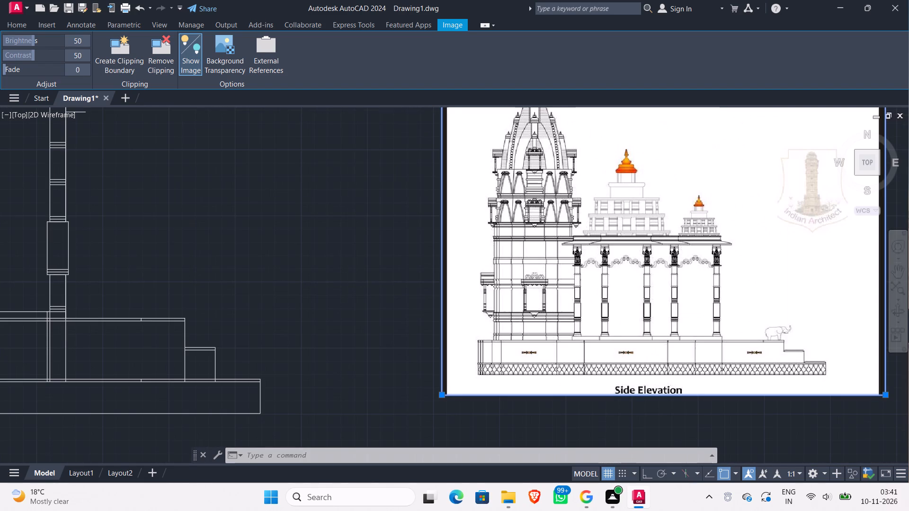
scroll(605, 279, down, 1)
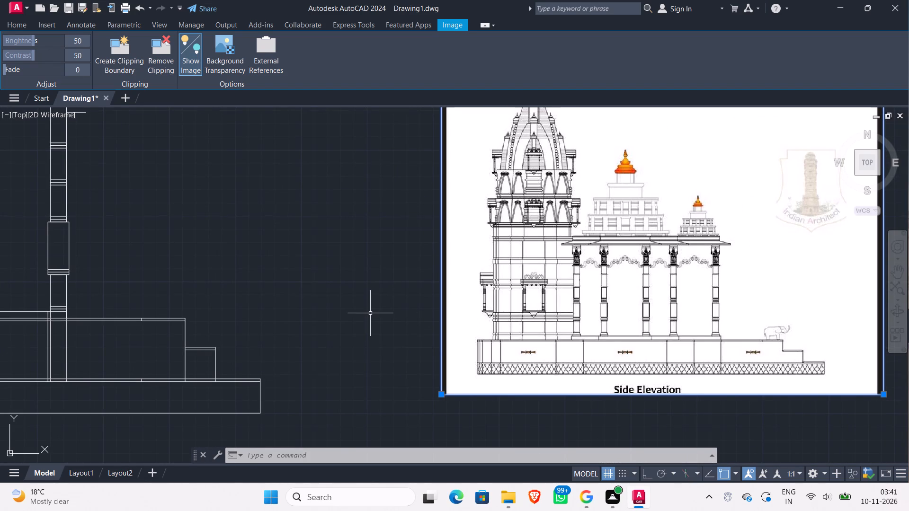
middle_drag(372, 329, 434, 332)
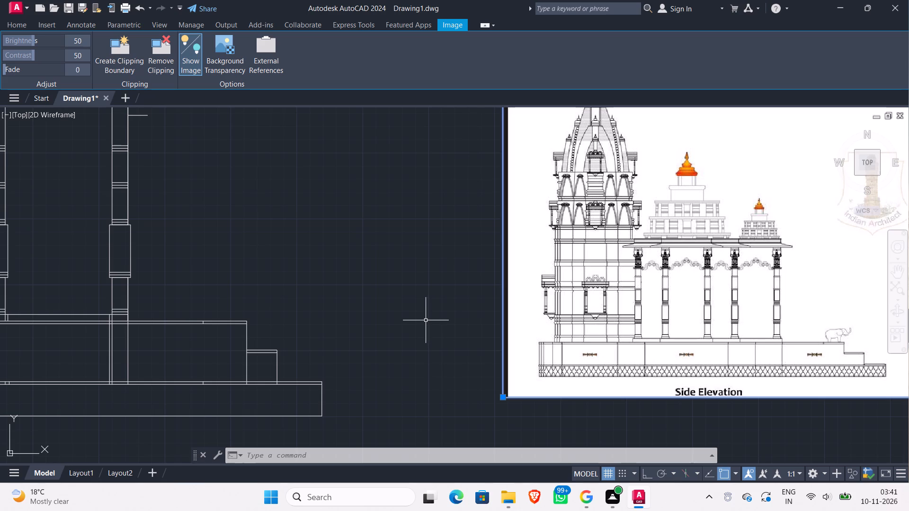
middle_drag(426, 320, 495, 326)
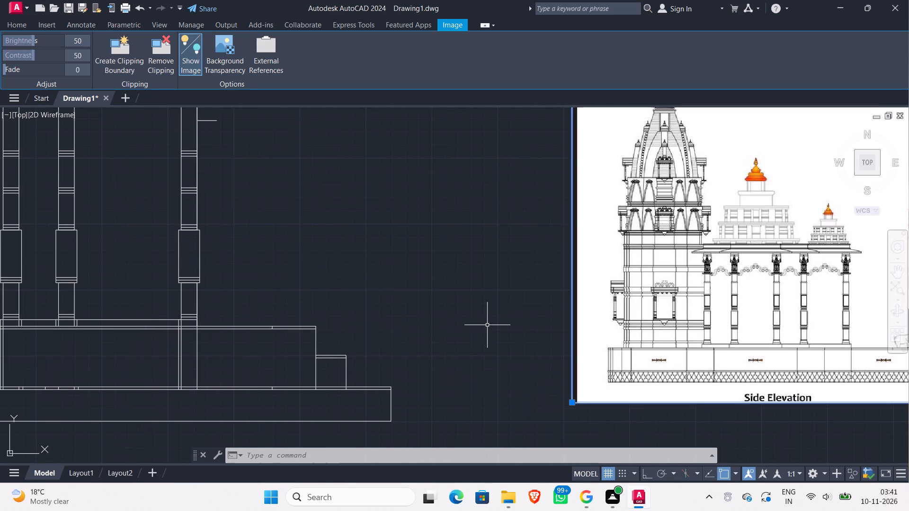
scroll(486, 325, down, 1)
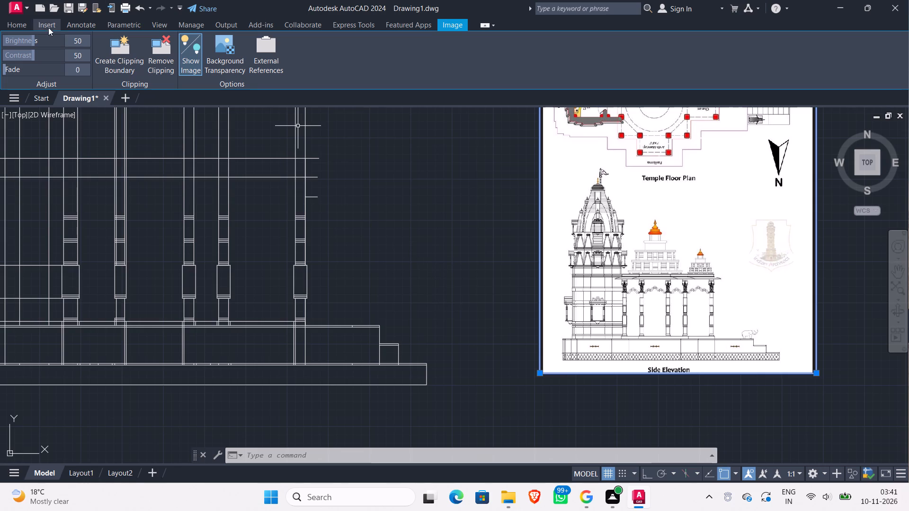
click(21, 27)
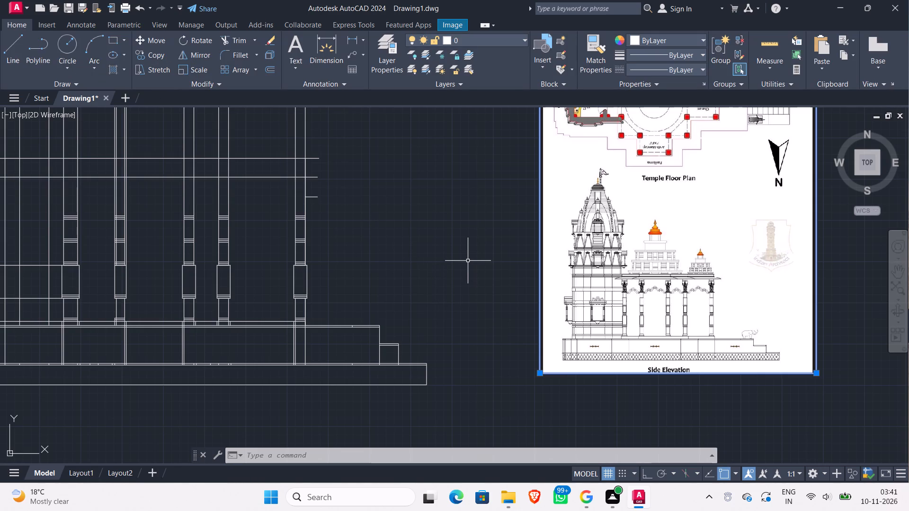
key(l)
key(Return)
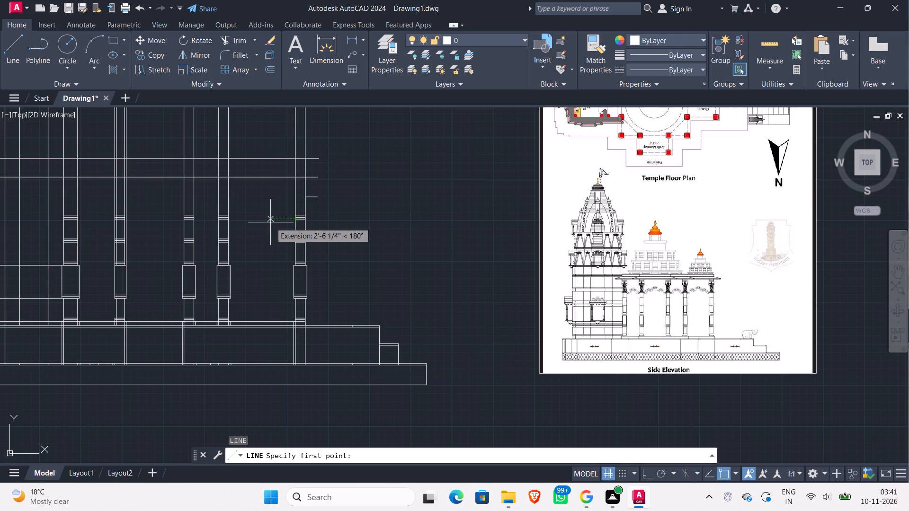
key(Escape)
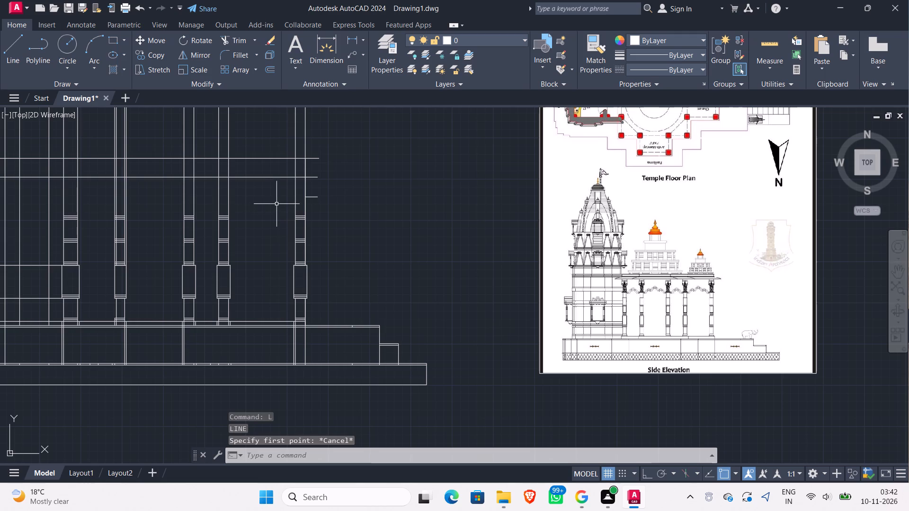
Draw a 24'-5" horizontal line above the column bands, from the rightmost column's outer edge to the fifth column's far edge.
key(l)
key(Return)
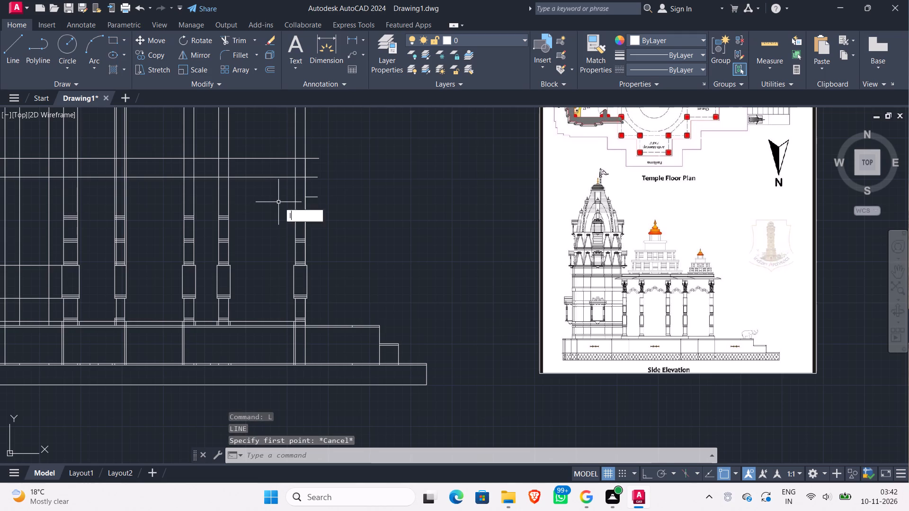
click(305, 196)
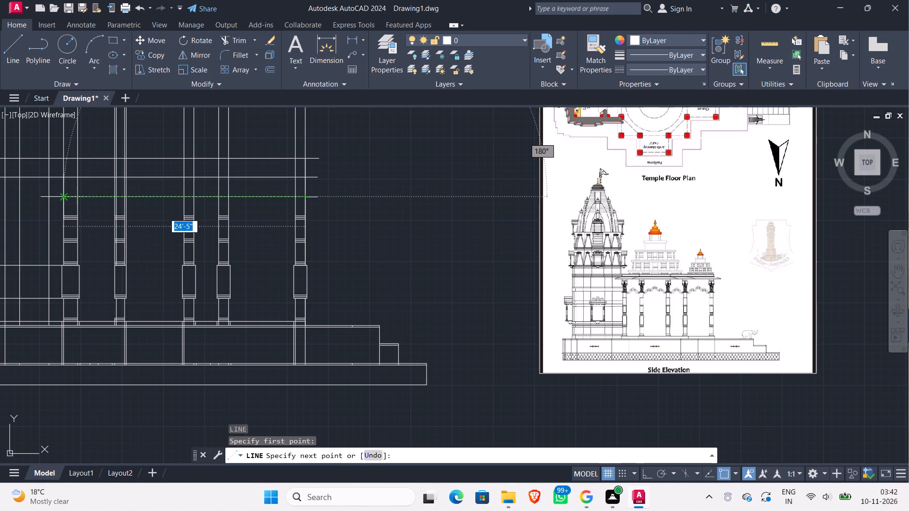
click(63, 195)
key(Escape)
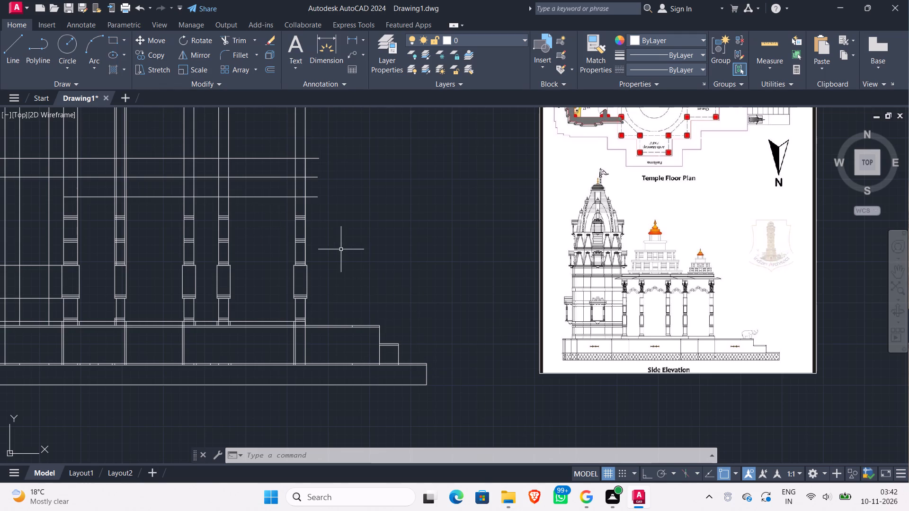
Draw two short vertical lines between the two lower horizontal lines above the bands, in the bay between the two rightmost columns.
key(l)
key(Return)
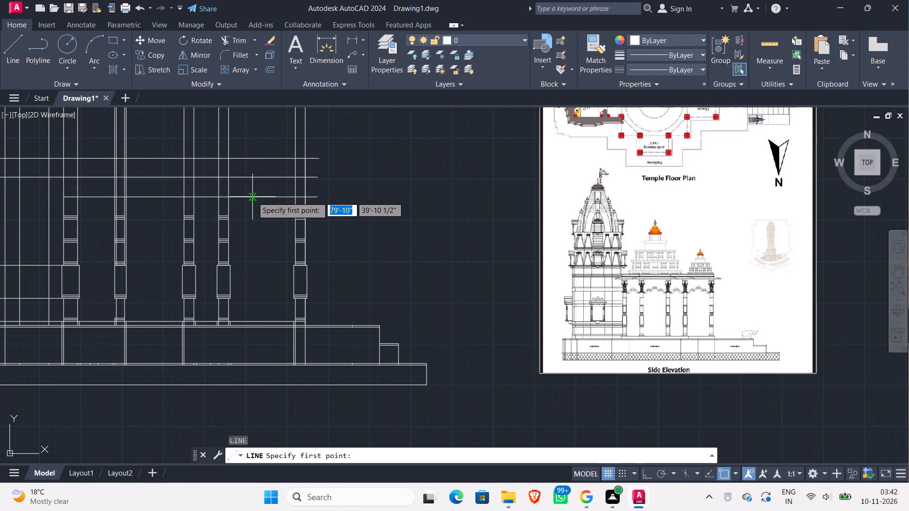
click(252, 197)
click(252, 174)
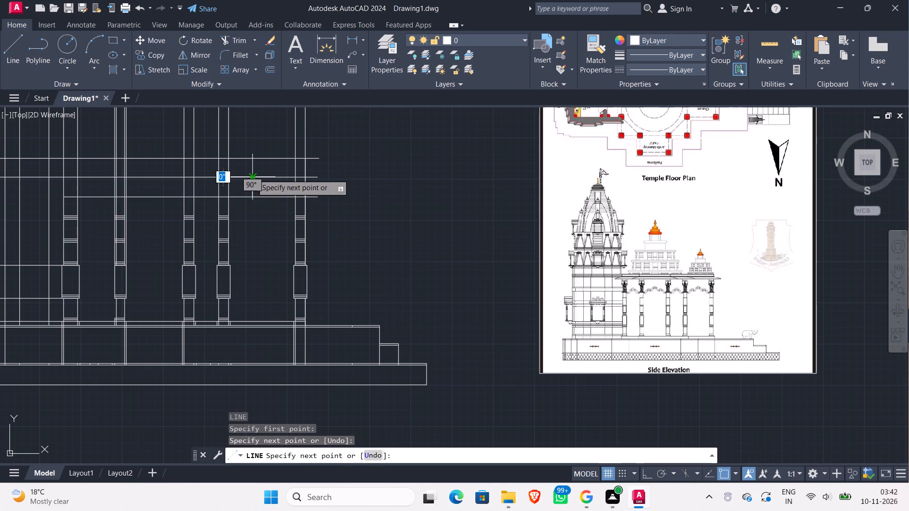
key(Escape)
key(Return)
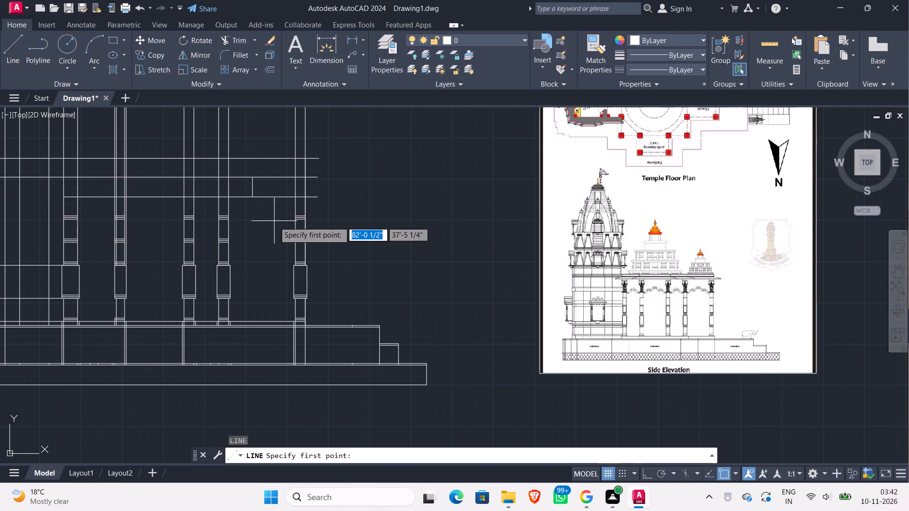
click(276, 197)
click(276, 180)
key(Escape)
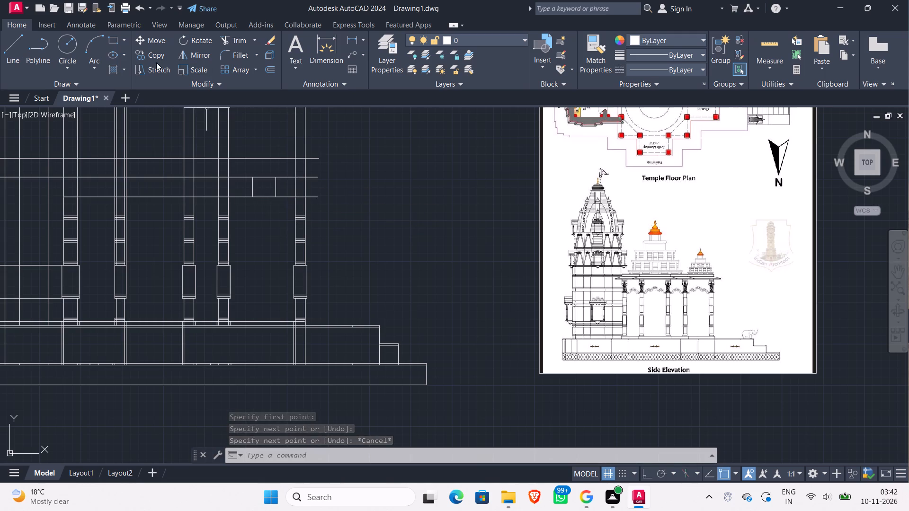
Draw the central three-point arc through the feet of the two short vertical lines, ending about 9 3/4" below the second foot.
click(93, 43)
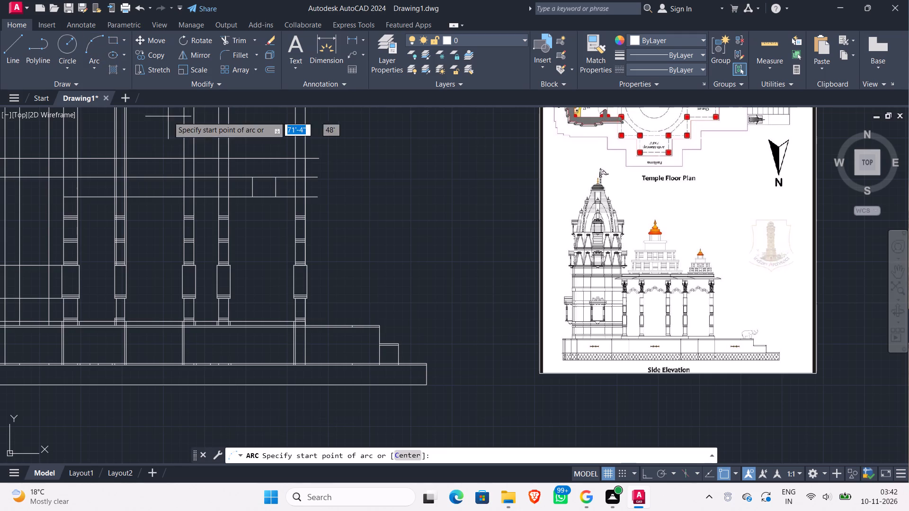
click(250, 195)
click(275, 197)
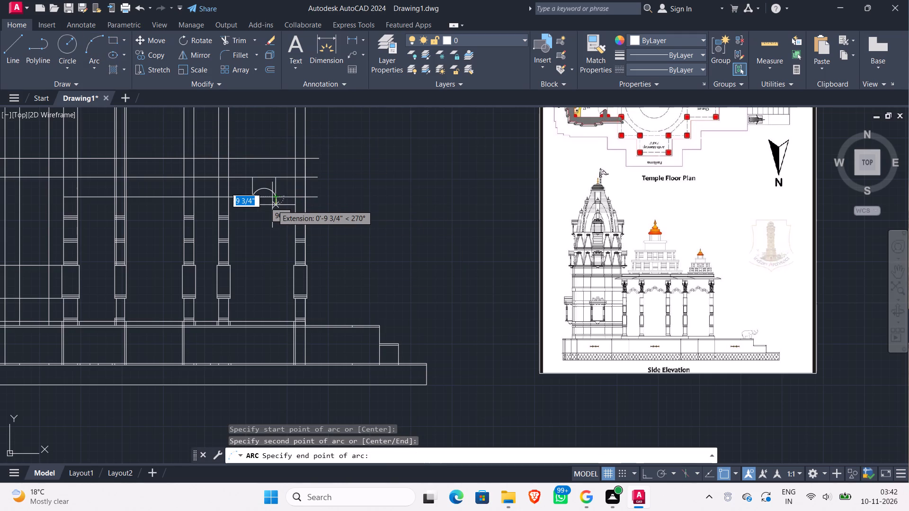
click(272, 203)
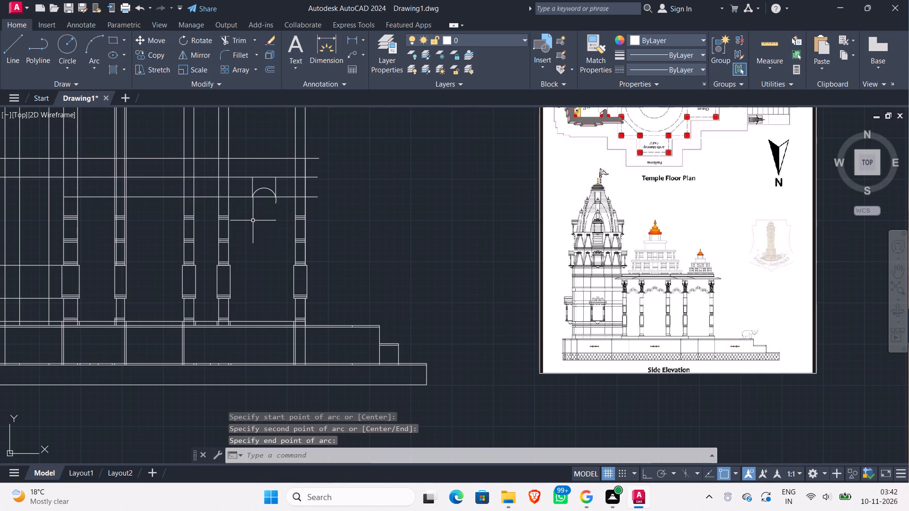
Draw an arc from the central arc's right foot through the rightmost column's inner edge, ending about 1'-1" beyond inside the column.
click(99, 41)
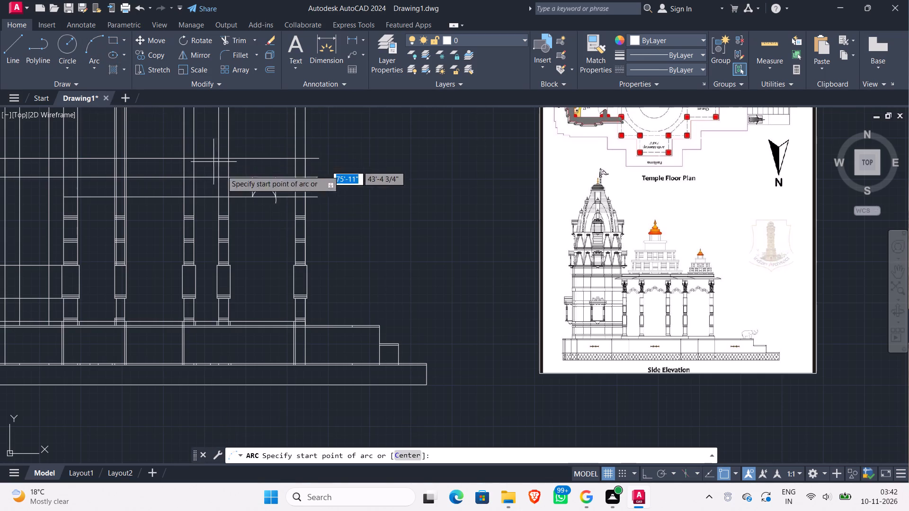
scroll(281, 203, up, 1)
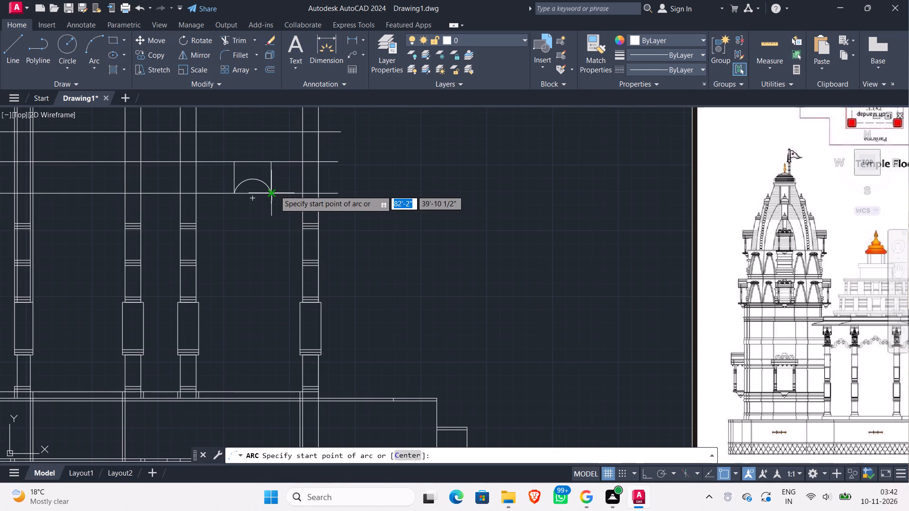
click(275, 190)
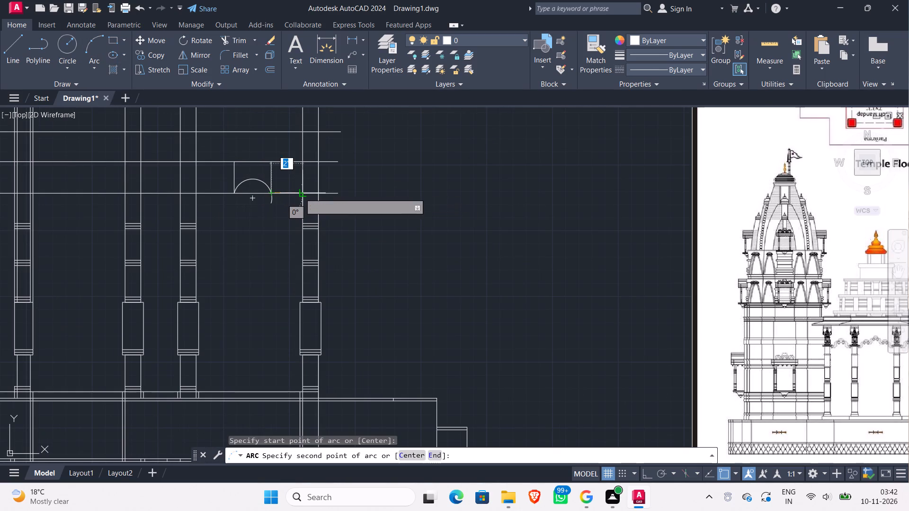
click(301, 194)
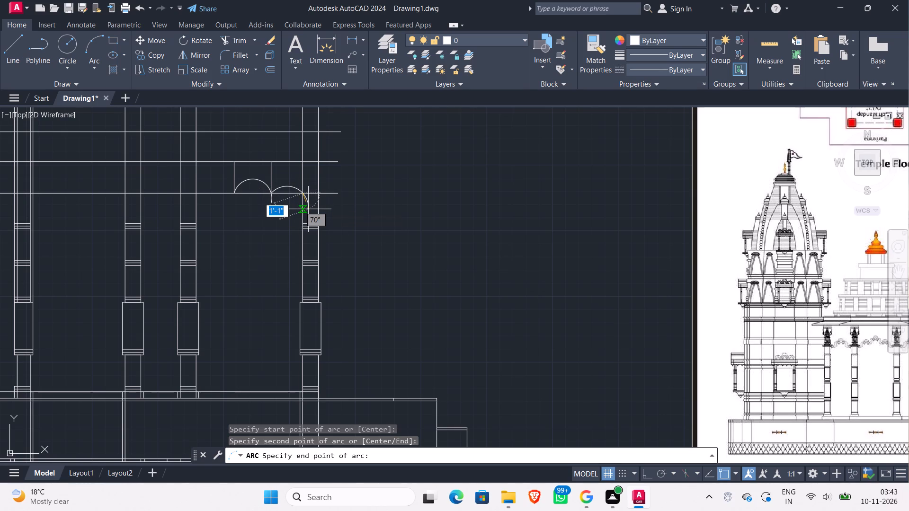
scroll(308, 209, up, 2)
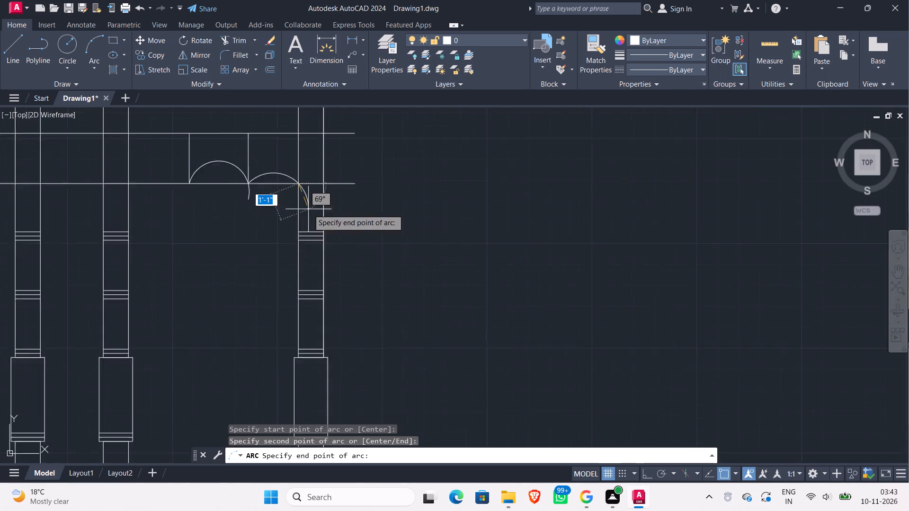
click(308, 209)
Draw an arc from the central arch's left foot through the neighbouring column's inner edge about 2'-5" away, ending about 9 1/4" beyond.
scroll(269, 211, down, 1)
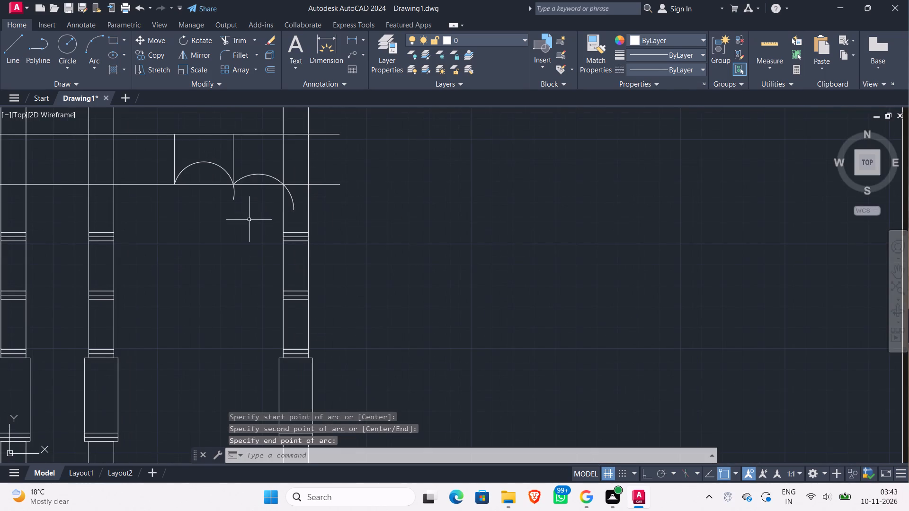
middle_drag(249, 220, 299, 230)
scroll(299, 231, down, 1)
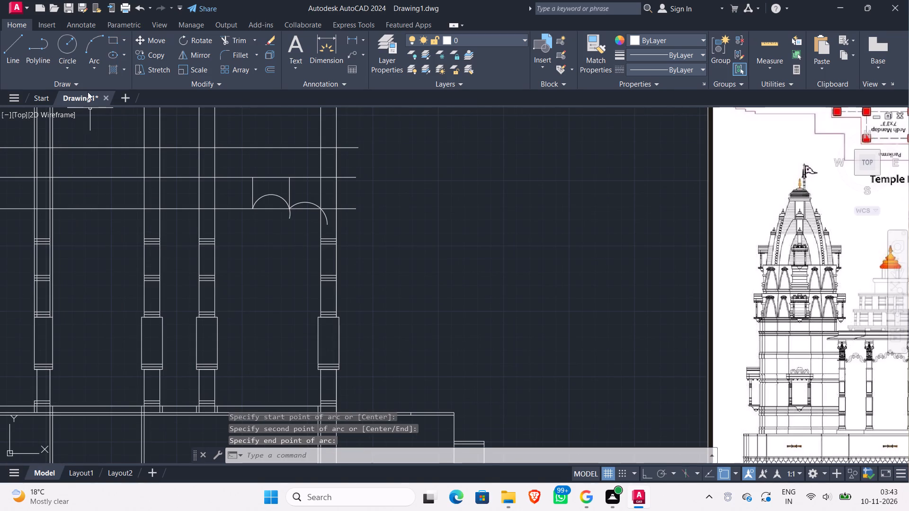
click(86, 37)
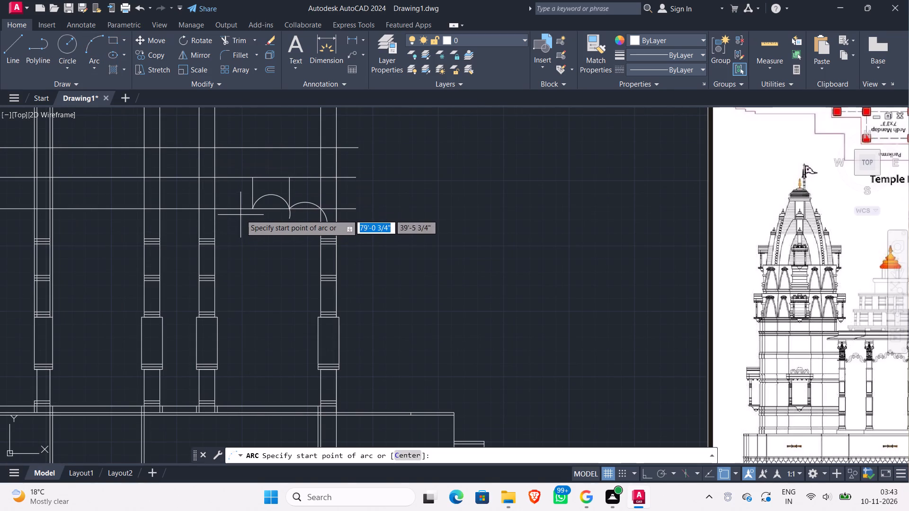
click(251, 207)
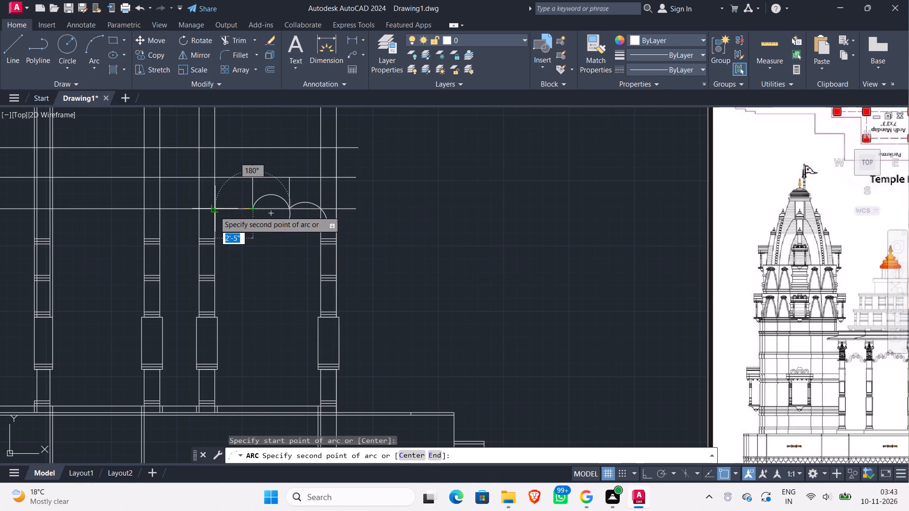
scroll(212, 221, up, 1)
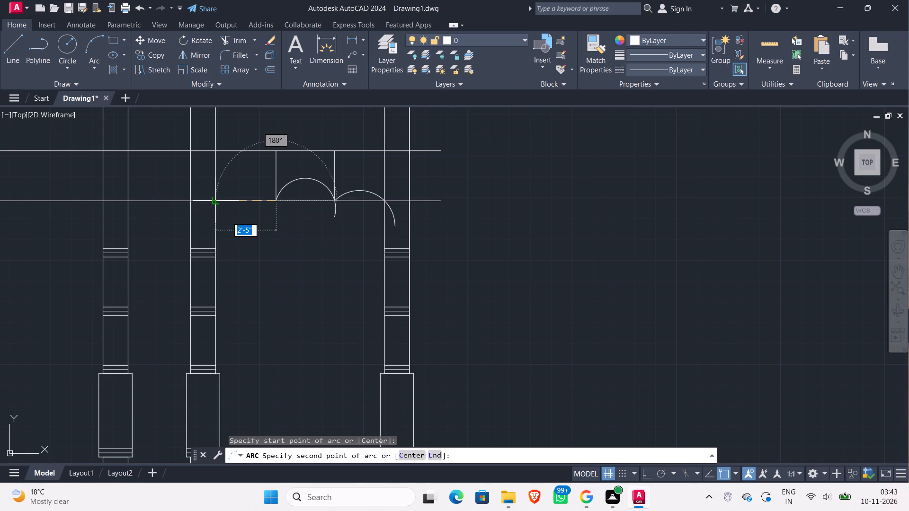
click(214, 198)
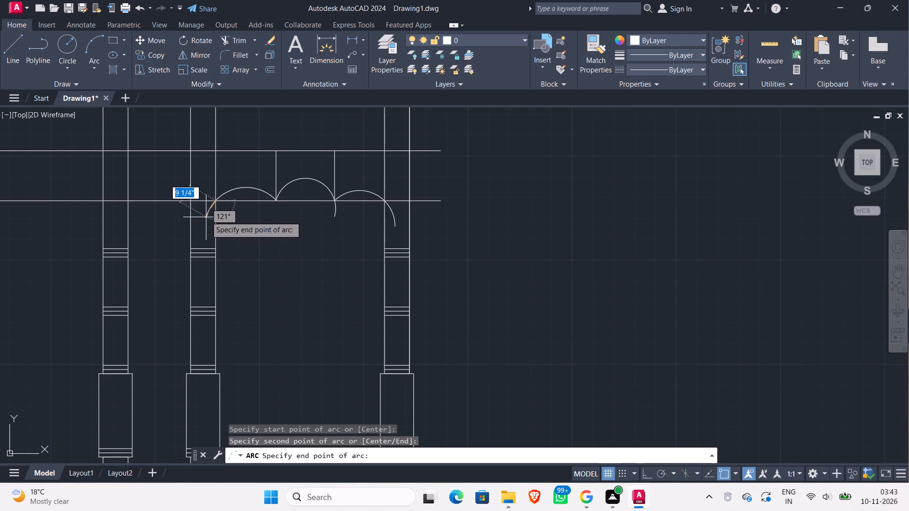
click(206, 215)
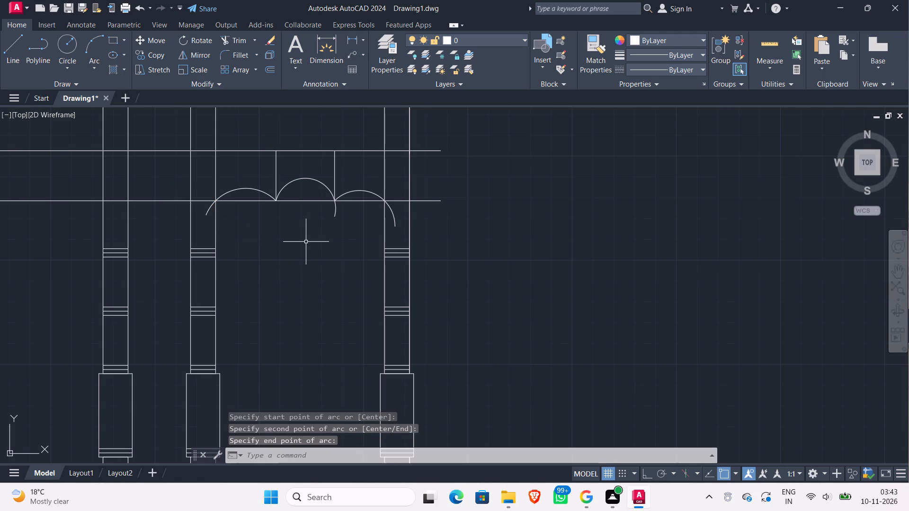
Trim the central arc's tail and the horizontal line segments beneath the three arches in the rightmost bay.
key(t)
key(r)
key(Return)
key(Return)
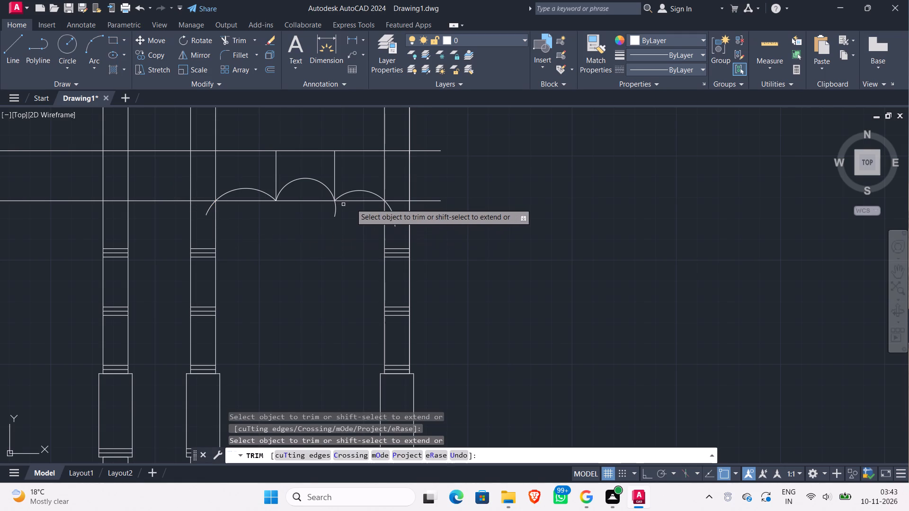
click(349, 210)
click(306, 207)
click(310, 207)
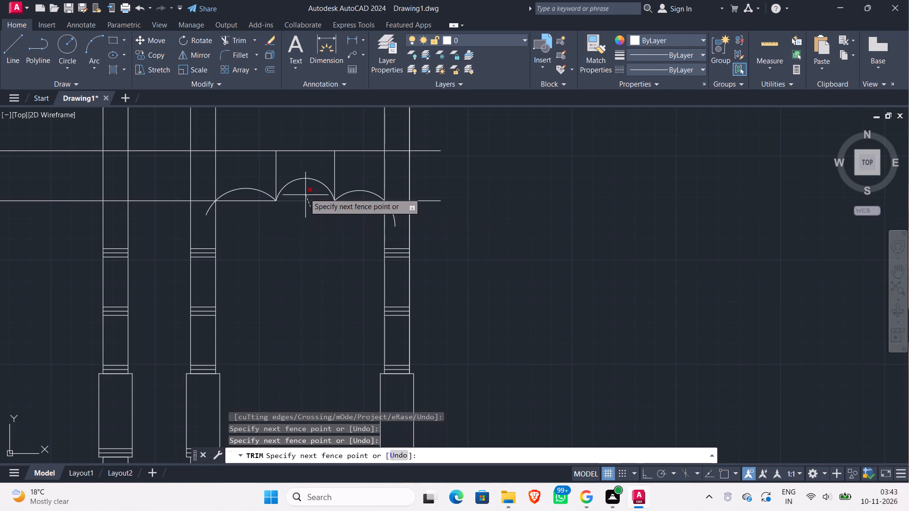
click(304, 193)
click(357, 198)
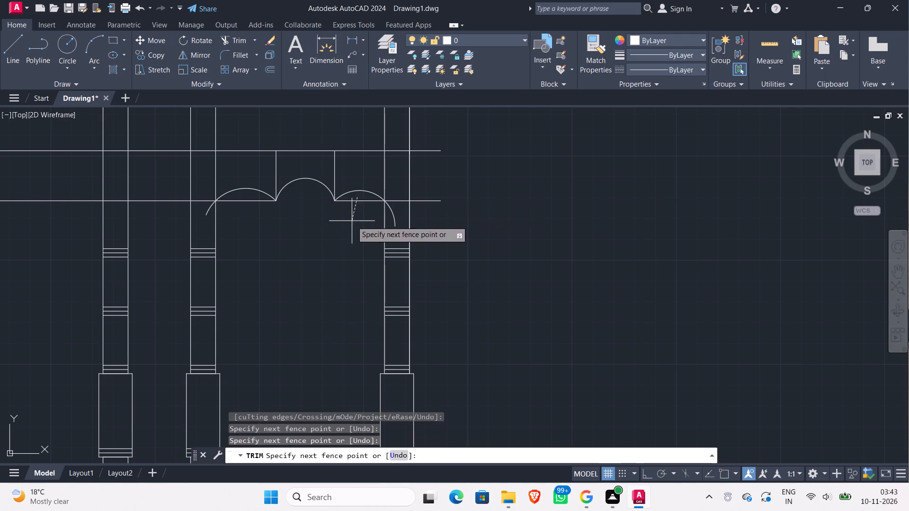
click(352, 221)
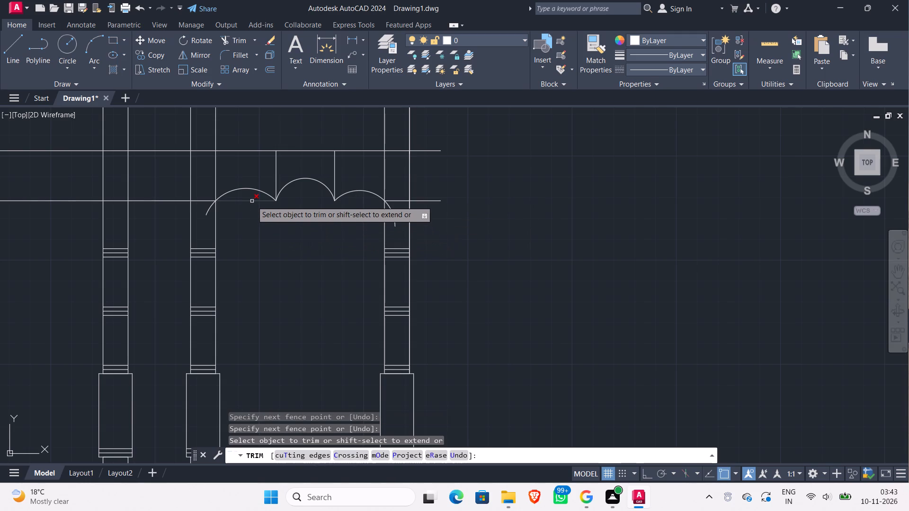
click(252, 201)
Trim away the two short vertical lines above the arches and the outer arcs' tails inside the columns.
click(264, 171)
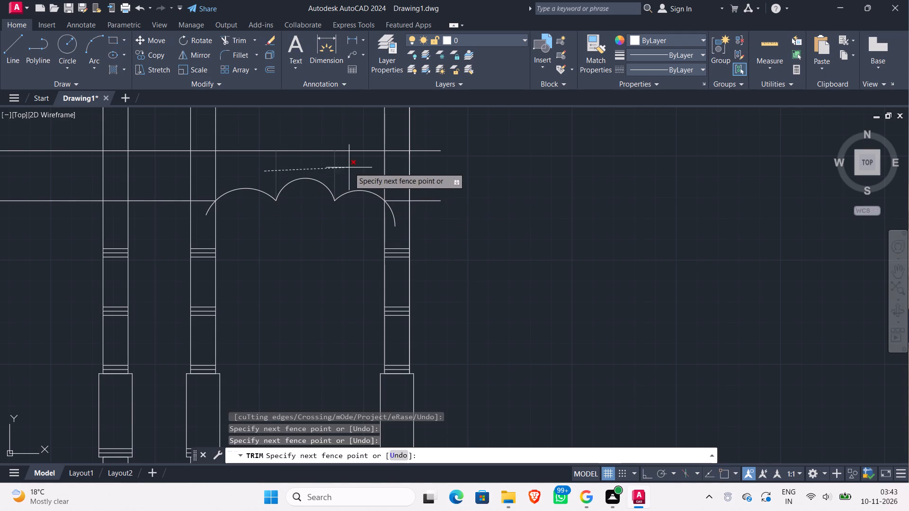
click(352, 167)
drag(393, 212, 392, 218)
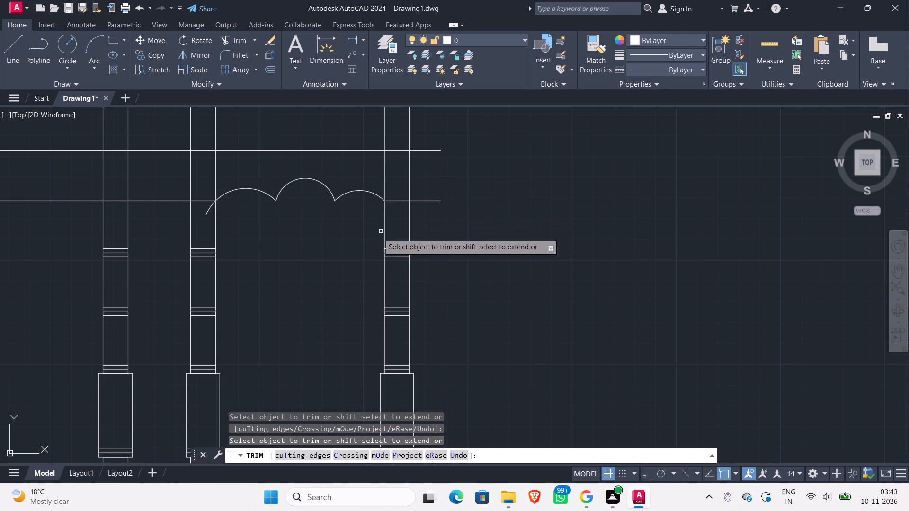
click(207, 209)
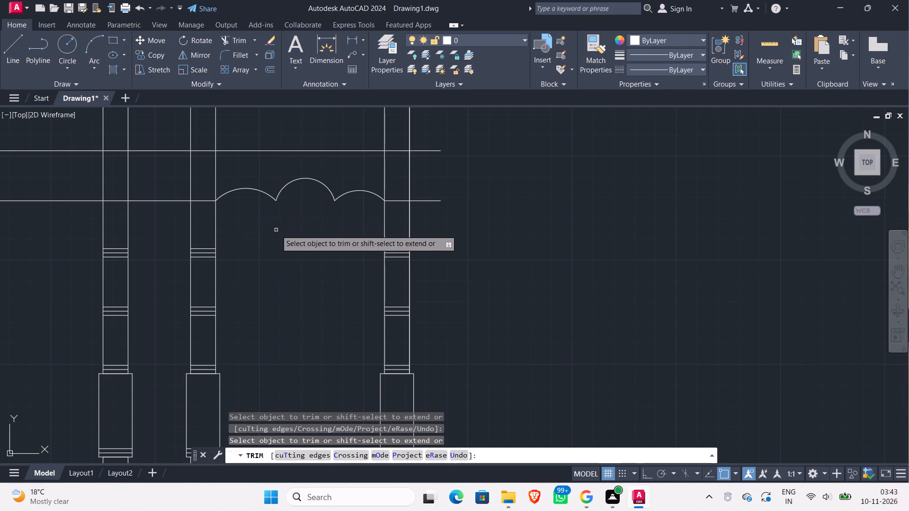
Trim the lowest horizontal line's overhang beyond the rightmost column's outer edge.
scroll(301, 242, down, 1)
middle_drag(300, 255, 349, 258)
scroll(363, 255, down, 1)
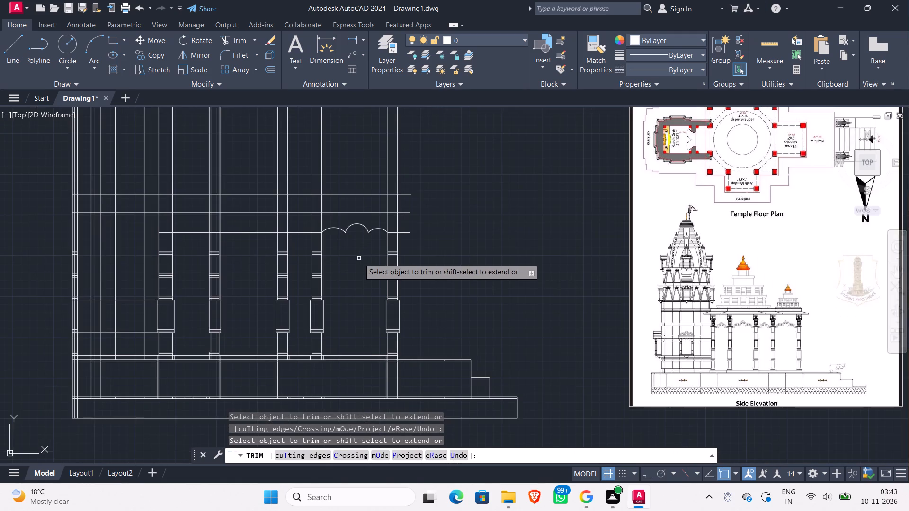
middle_drag(359, 258, 397, 258)
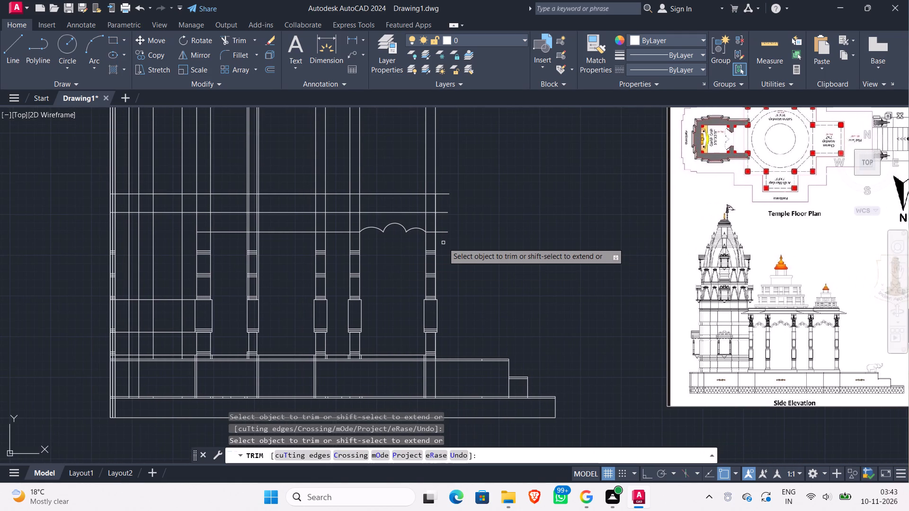
click(446, 243)
click(440, 229)
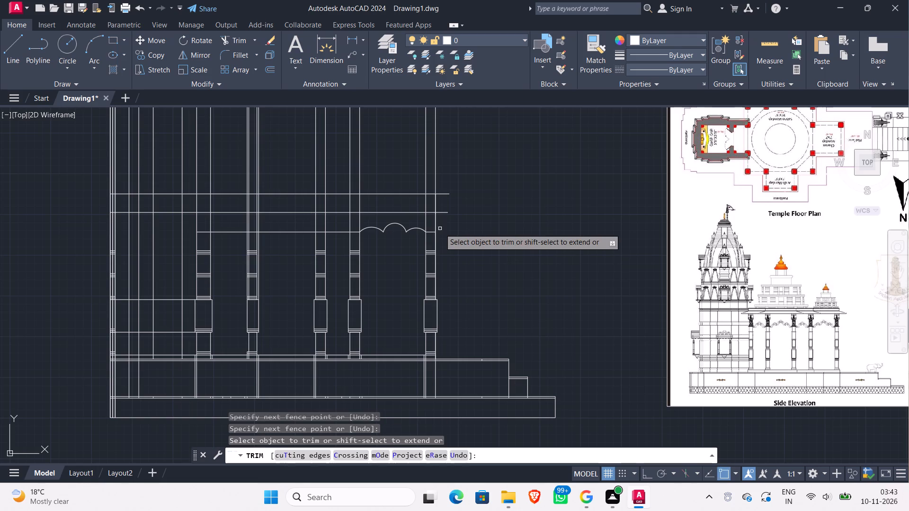
middle_drag(472, 255, 507, 258)
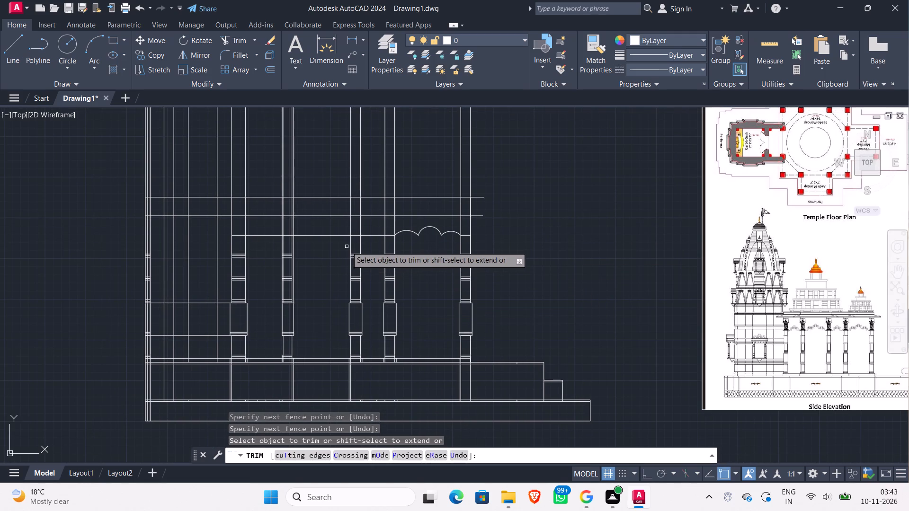
scroll(377, 244, up, 2)
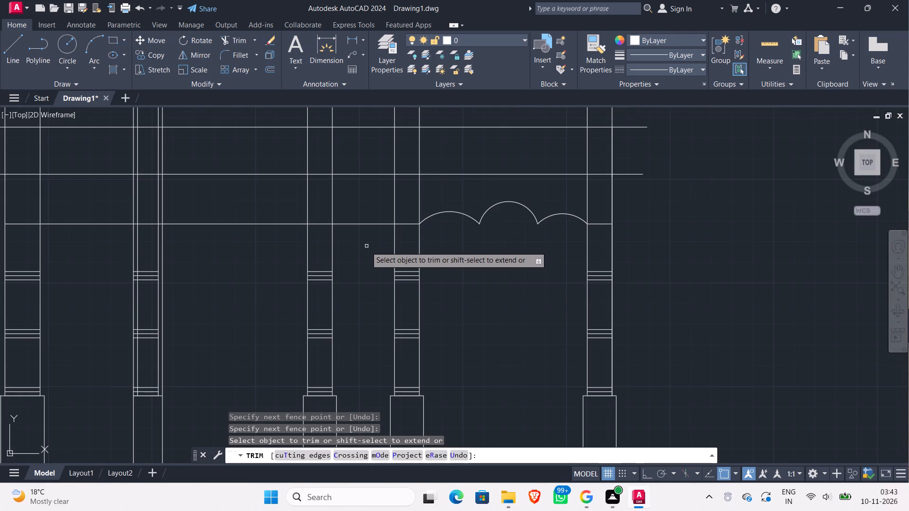
key(Escape)
Draw two short vertical lines about 1'-0 1/4" apart between the two lower horizontal lines, in the narrow bay beside the arched bay.
key(l)
key(Return)
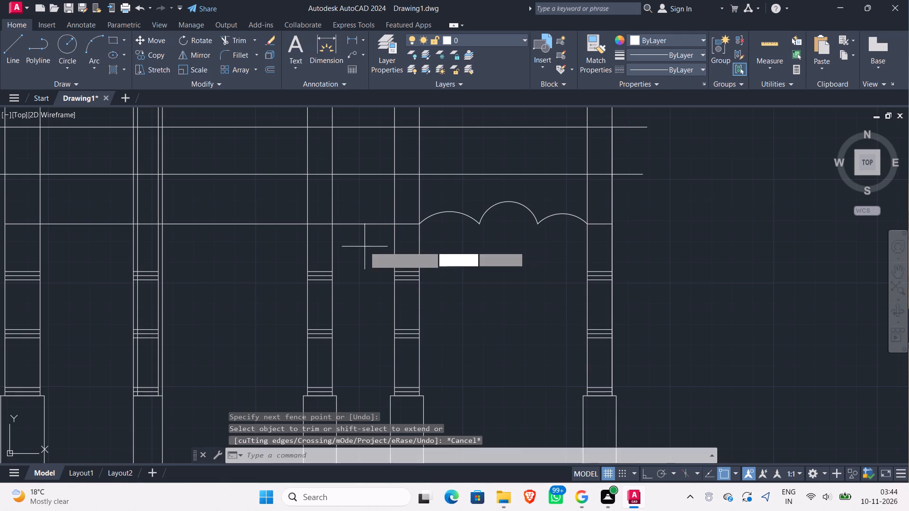
click(350, 225)
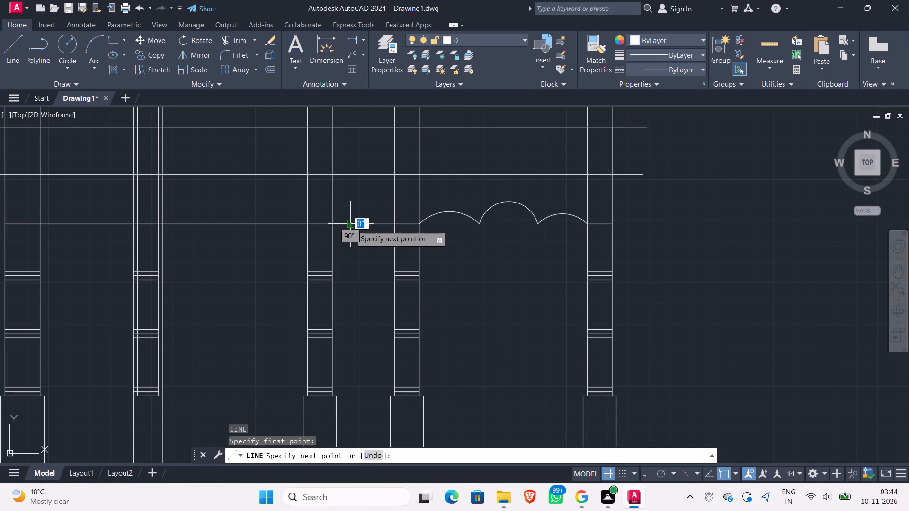
click(348, 175)
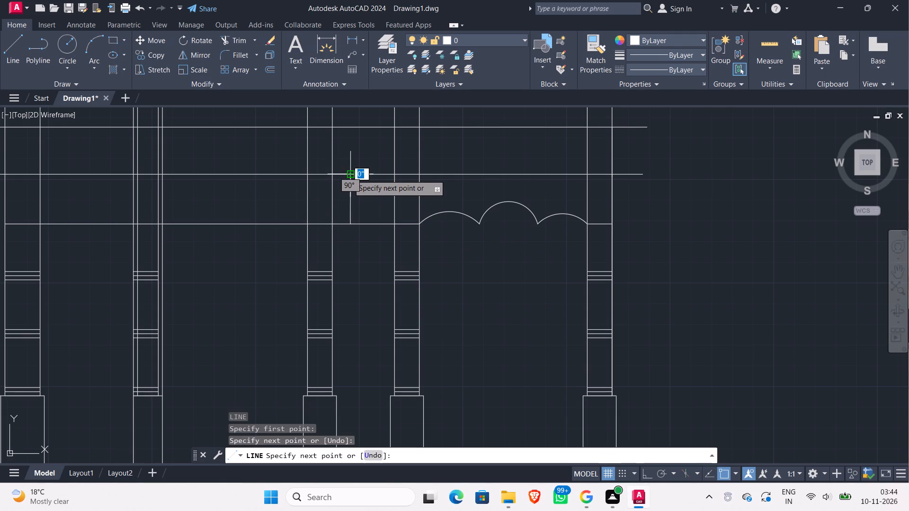
key(Escape)
key(Return)
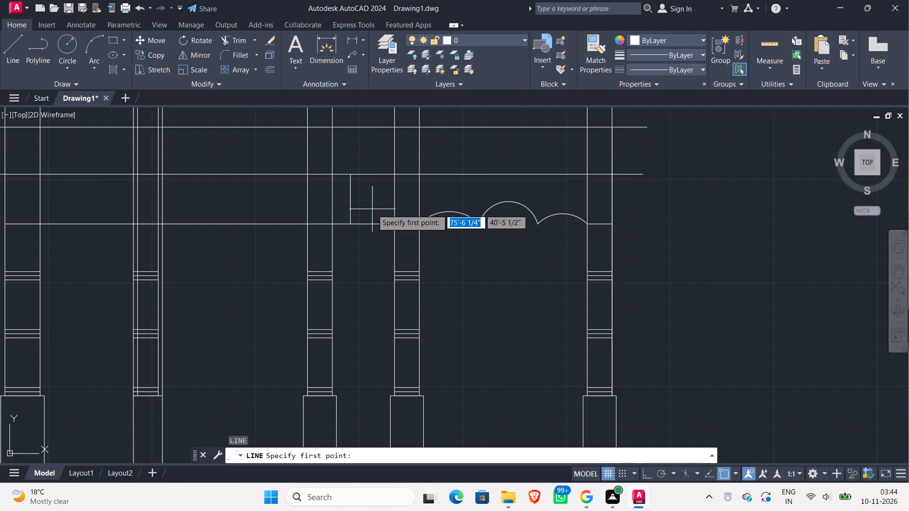
click(376, 225)
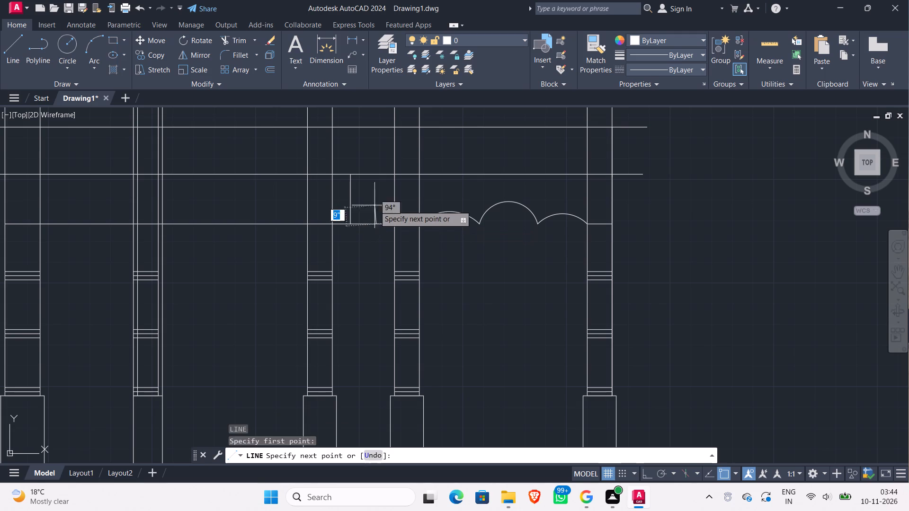
click(375, 174)
key(Escape)
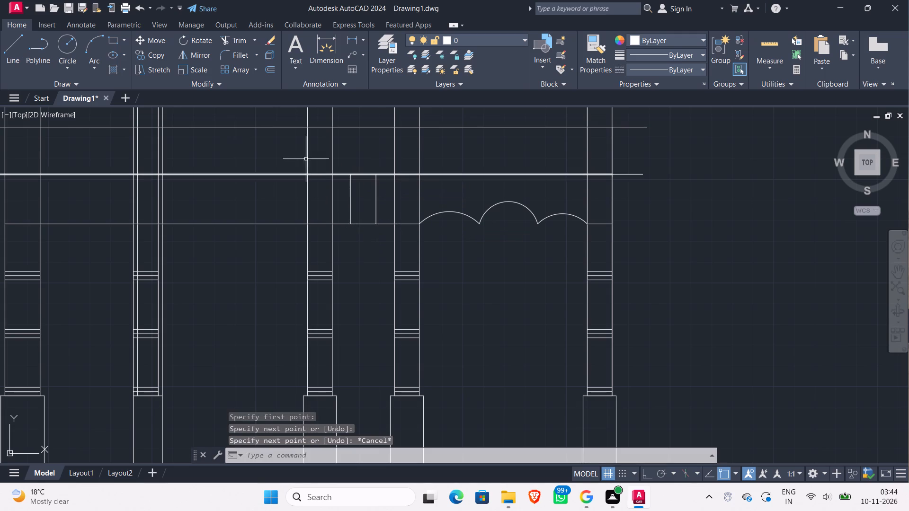
Draw three adjoining arcs in the narrow bay: one about 1'-0 1/4" wide between the two short verticals, and one from each vertical to its adjacent column.
click(99, 39)
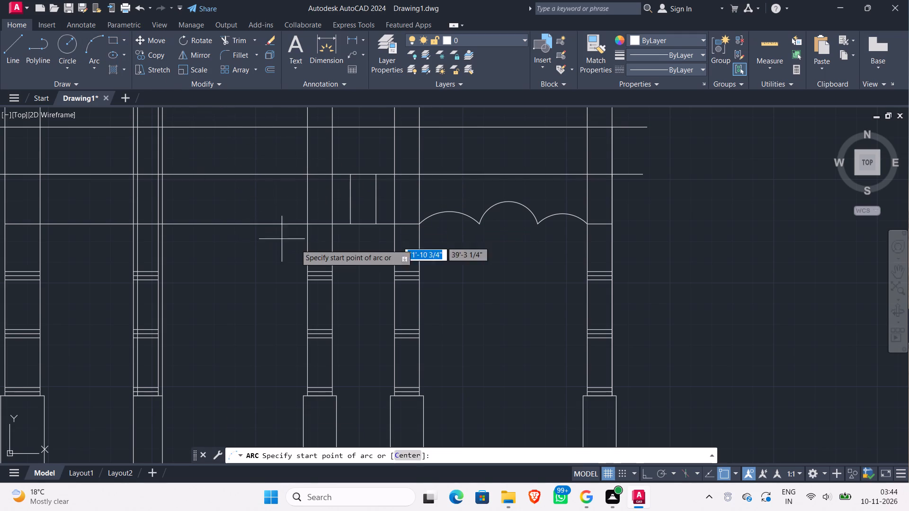
click(352, 221)
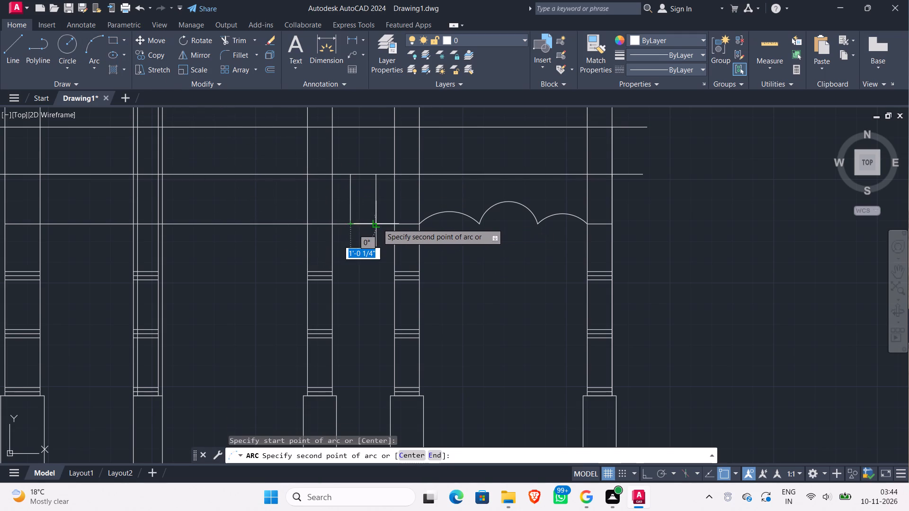
click(377, 223)
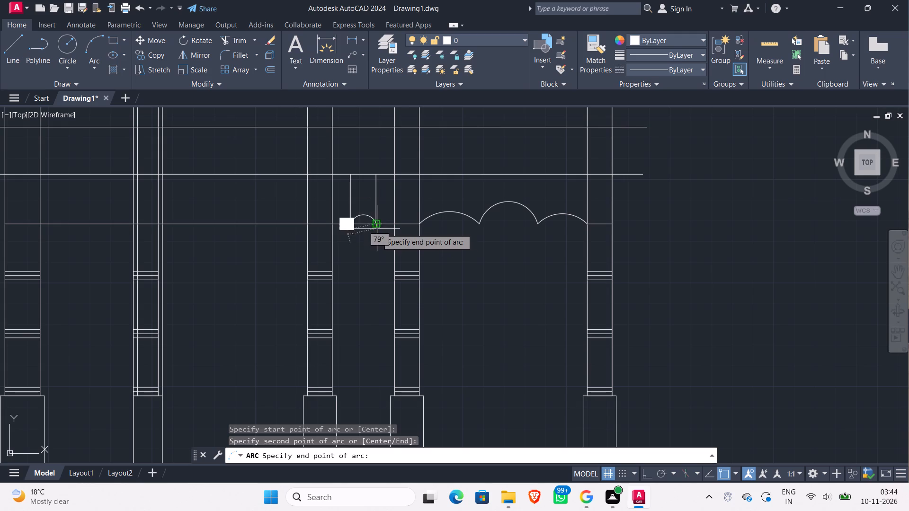
click(376, 223)
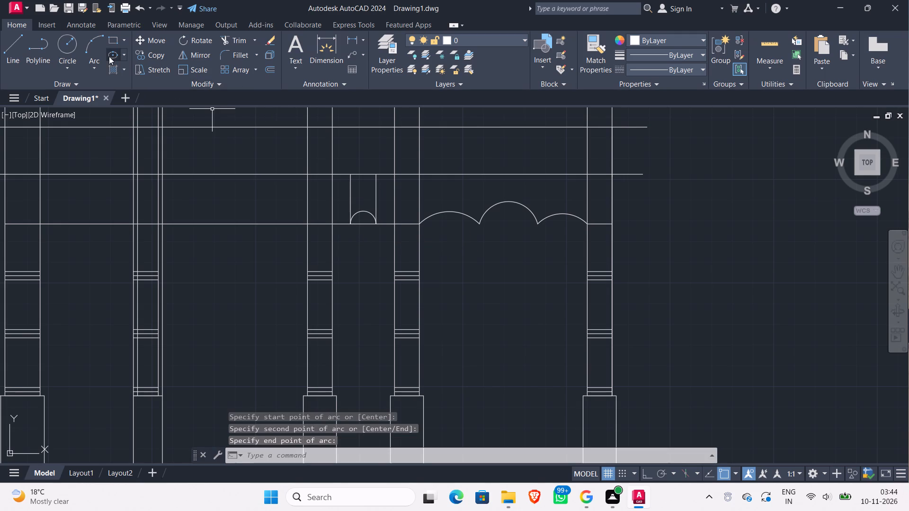
click(88, 48)
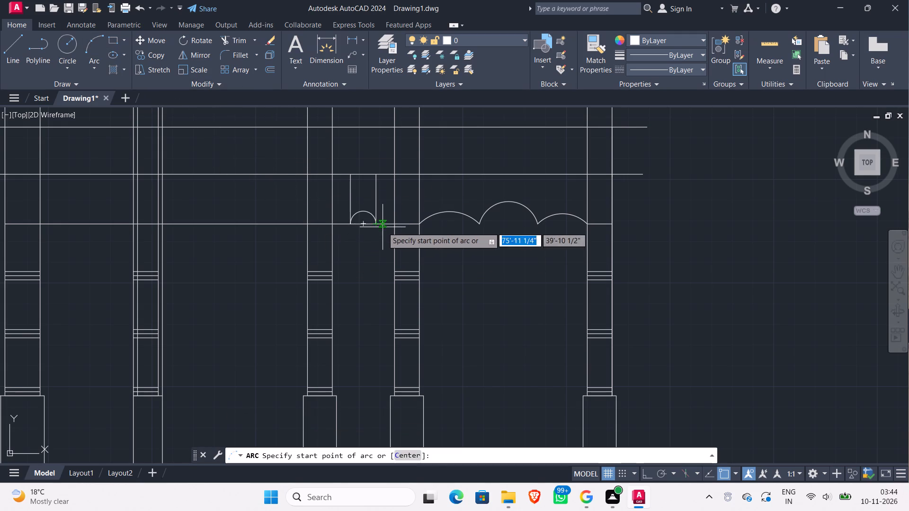
click(376, 221)
click(394, 225)
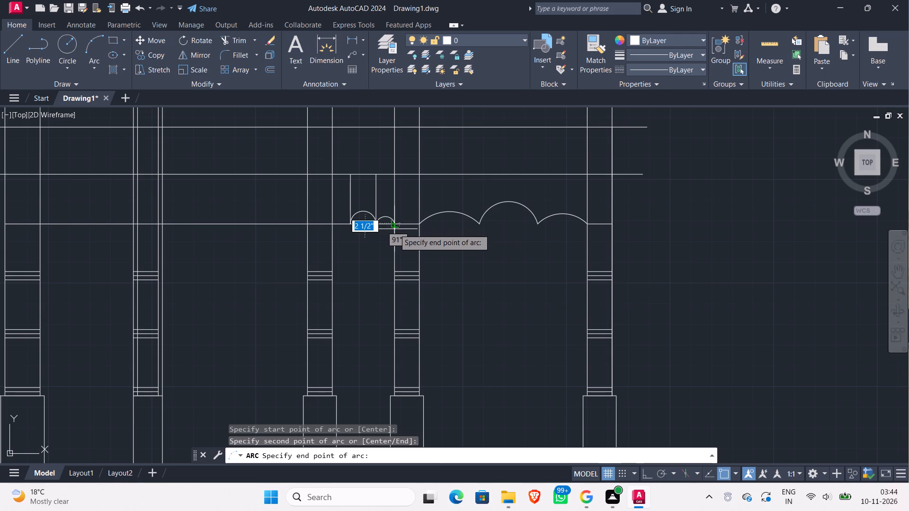
click(394, 229)
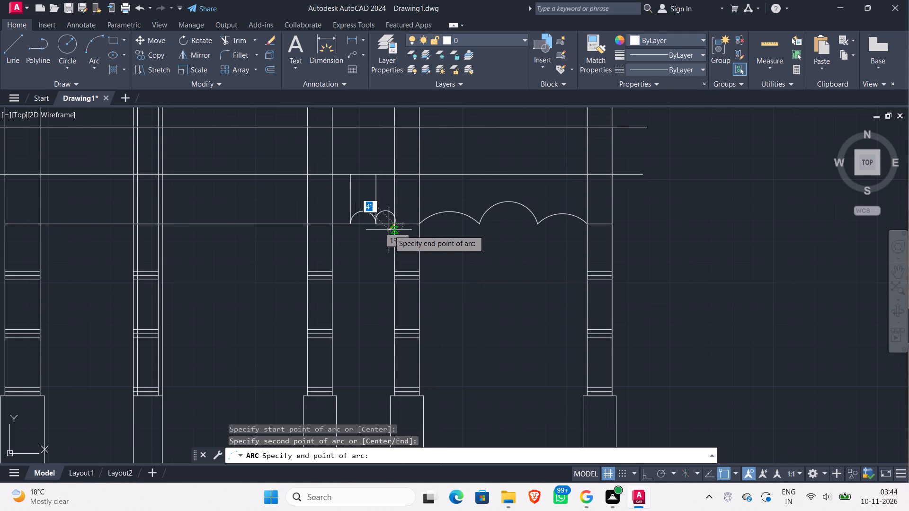
click(394, 229)
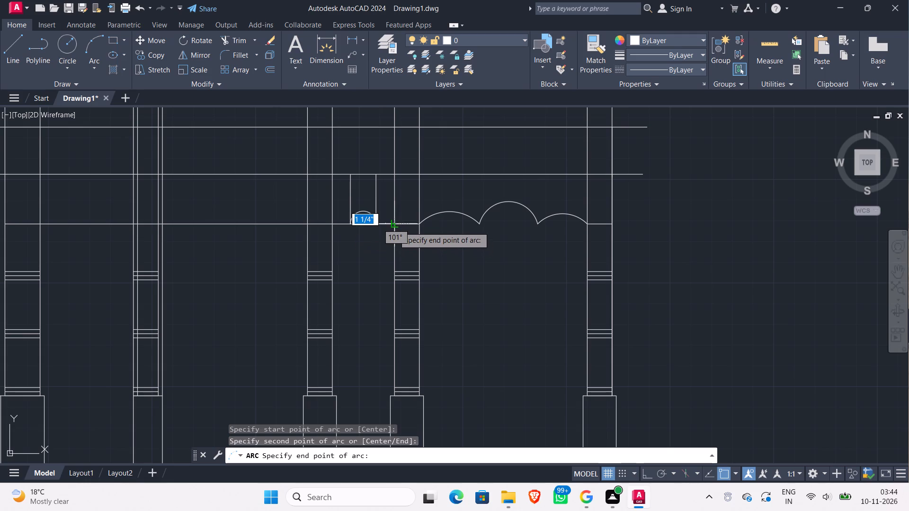
click(392, 232)
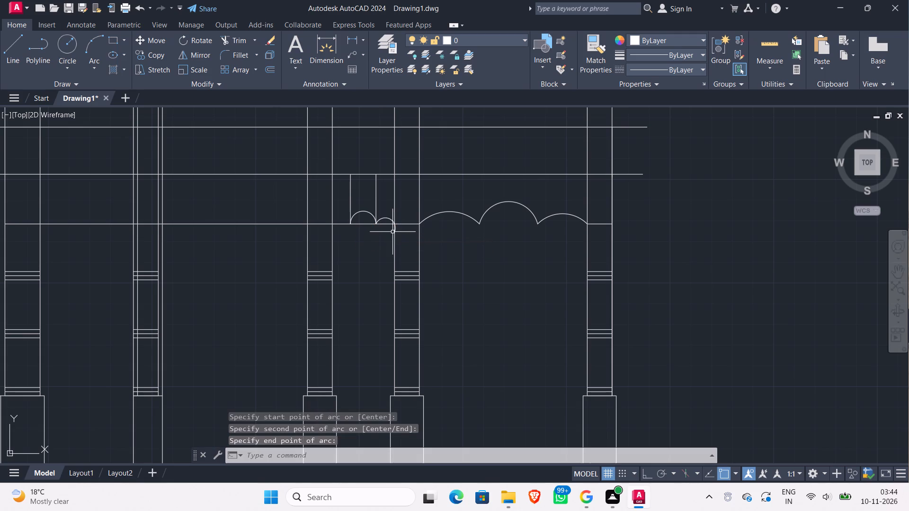
click(95, 44)
click(350, 224)
click(334, 223)
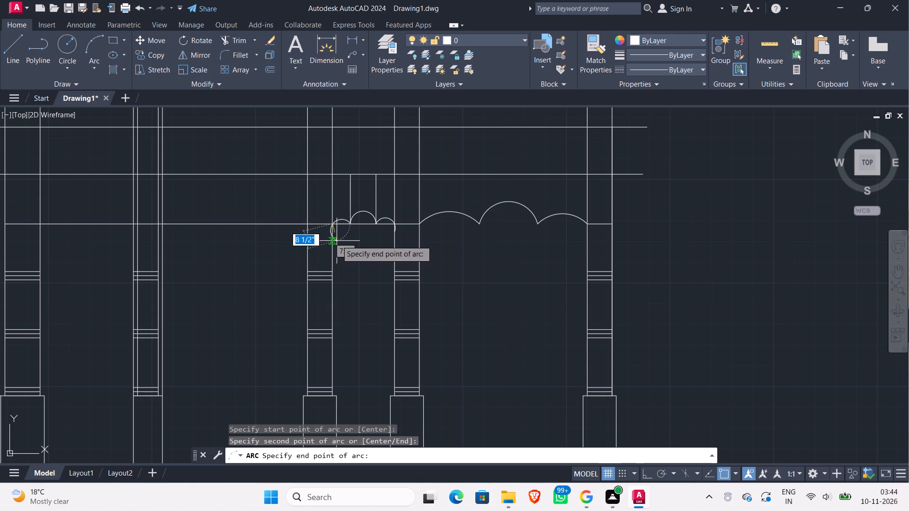
click(334, 234)
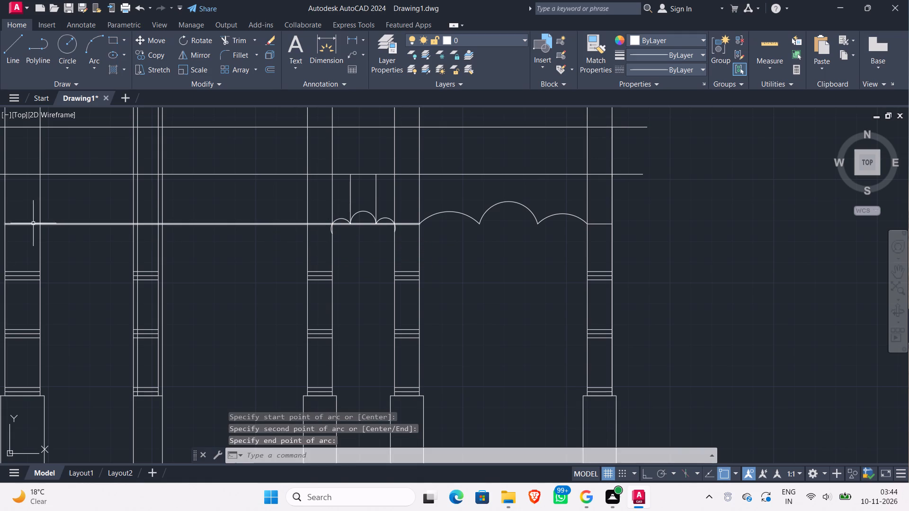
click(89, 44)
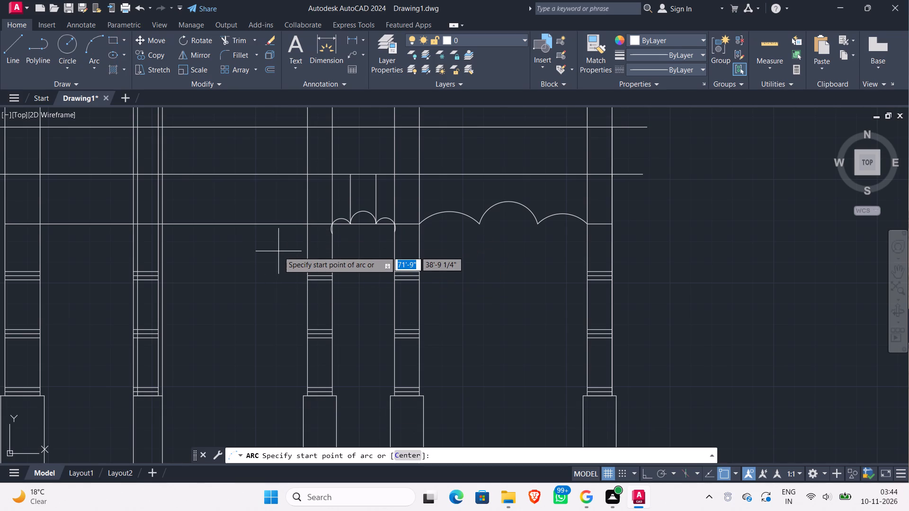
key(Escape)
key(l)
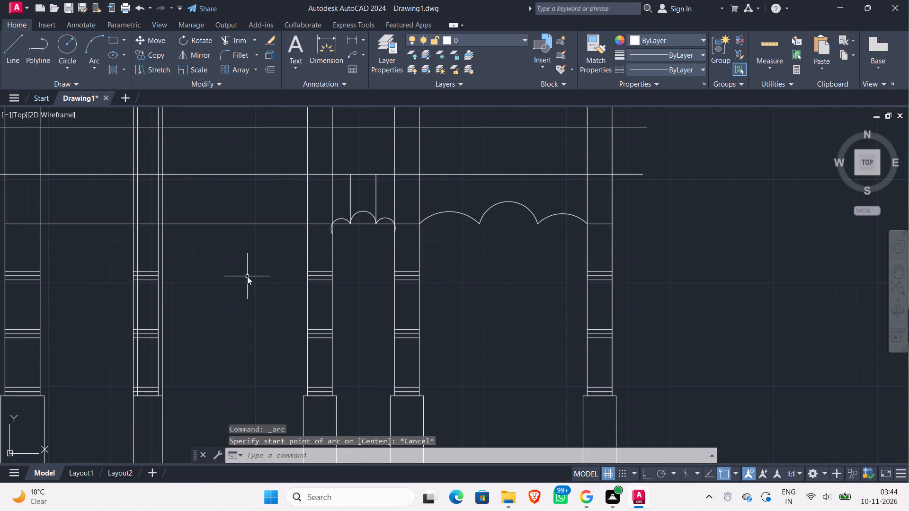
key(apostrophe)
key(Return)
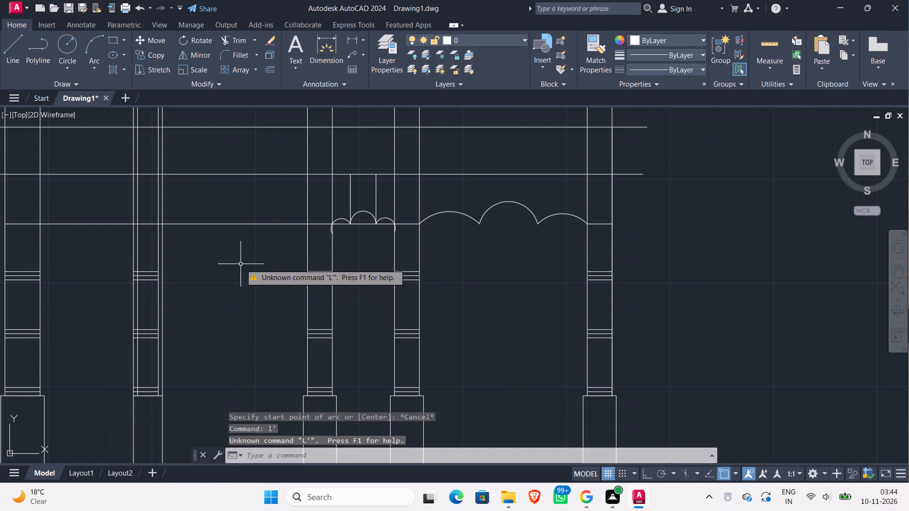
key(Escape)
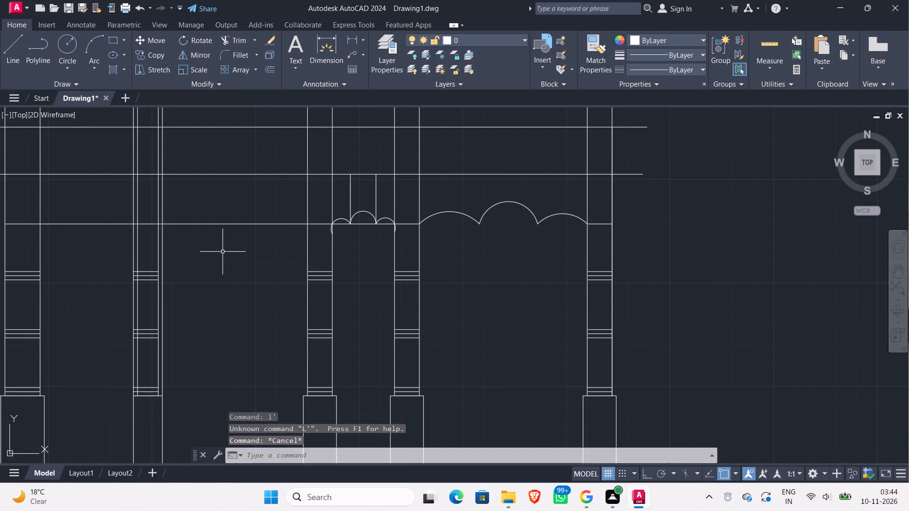
Draw two short vertical lines between the two lower horizontal lines in the wider bay beside the narrow one, the first about 1'-7" from its left column.
key(l)
key(Return)
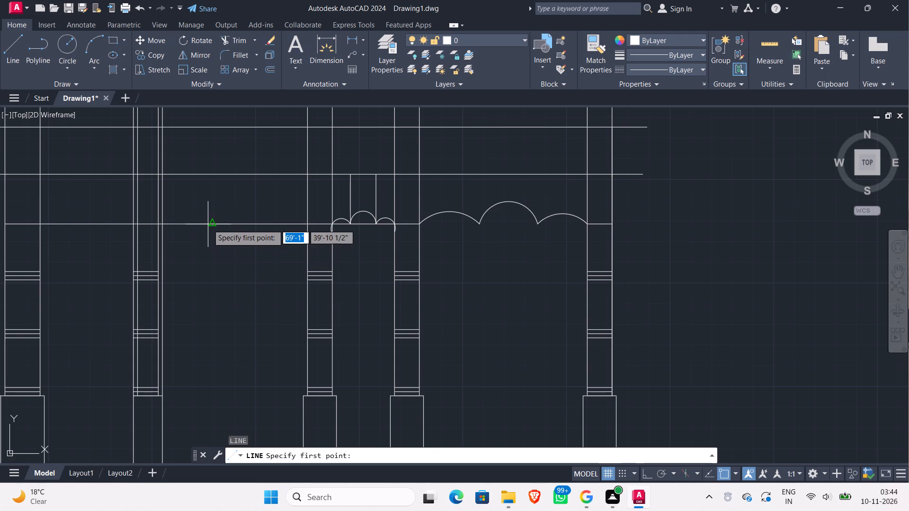
click(202, 224)
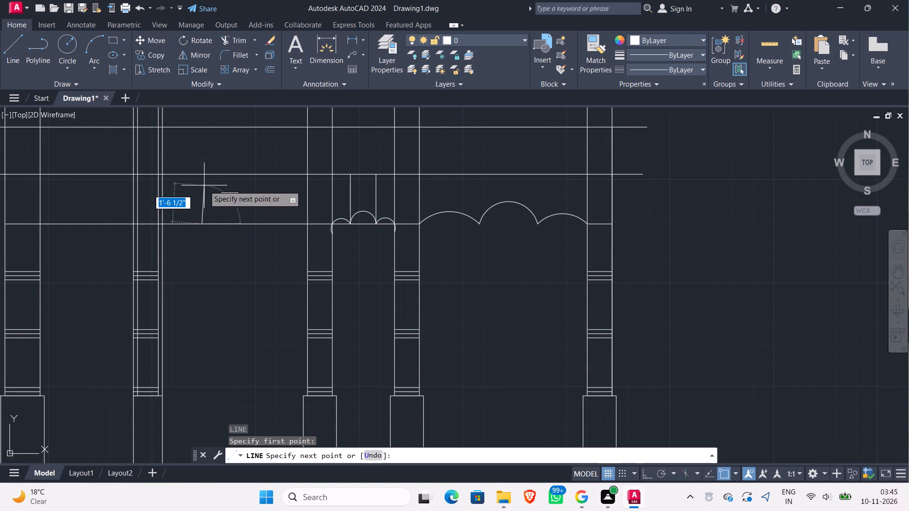
click(204, 171)
key(Escape)
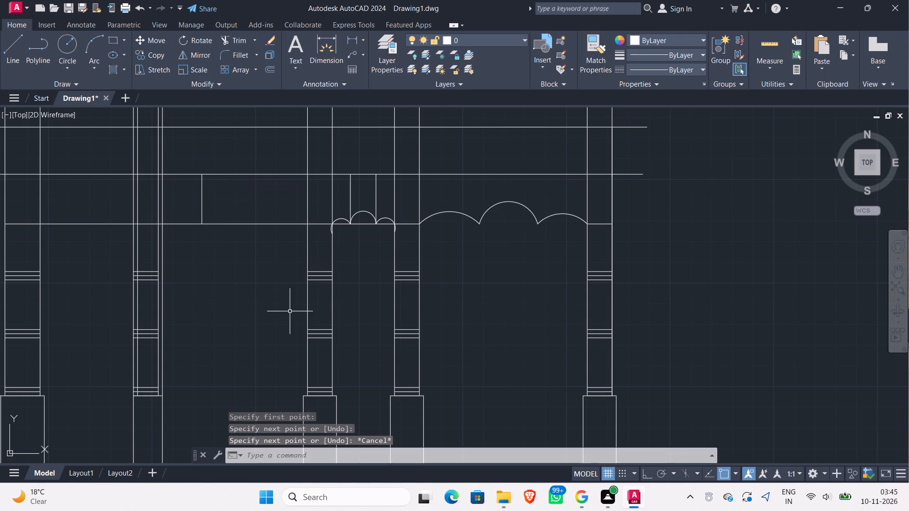
key(Return)
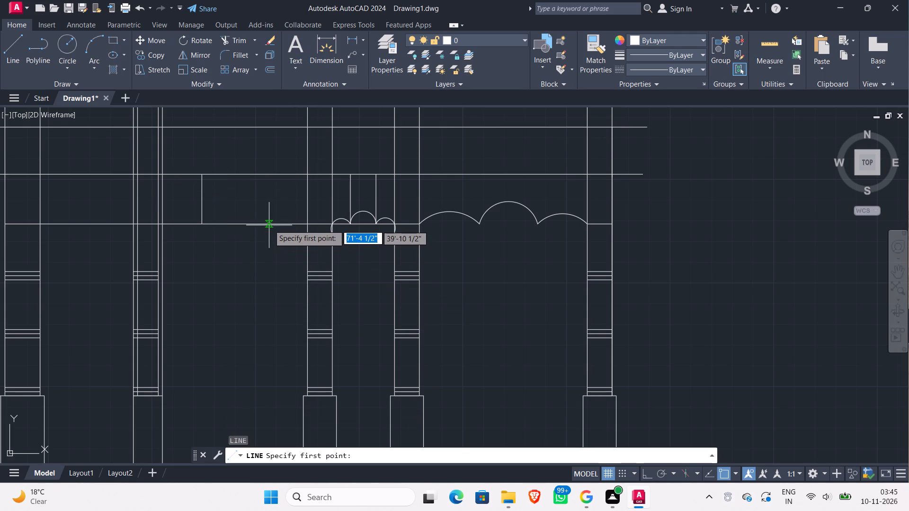
click(266, 223)
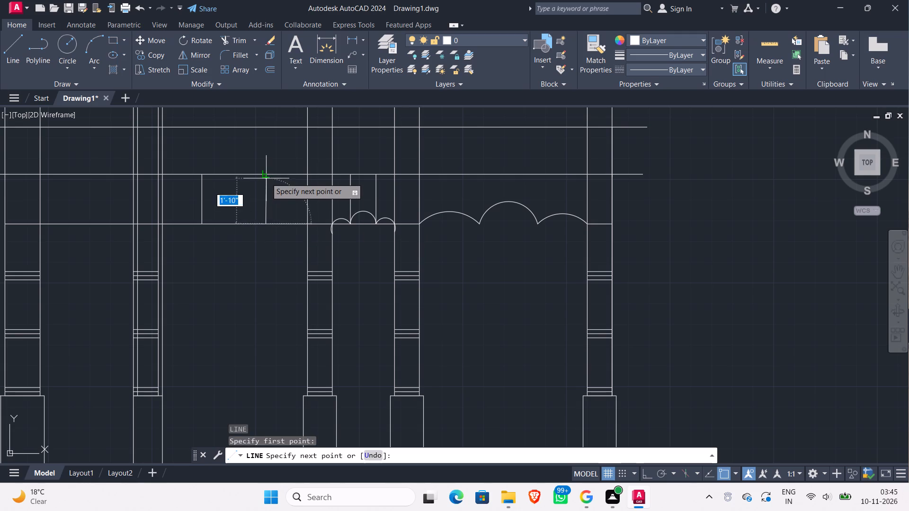
click(266, 177)
key(Escape)
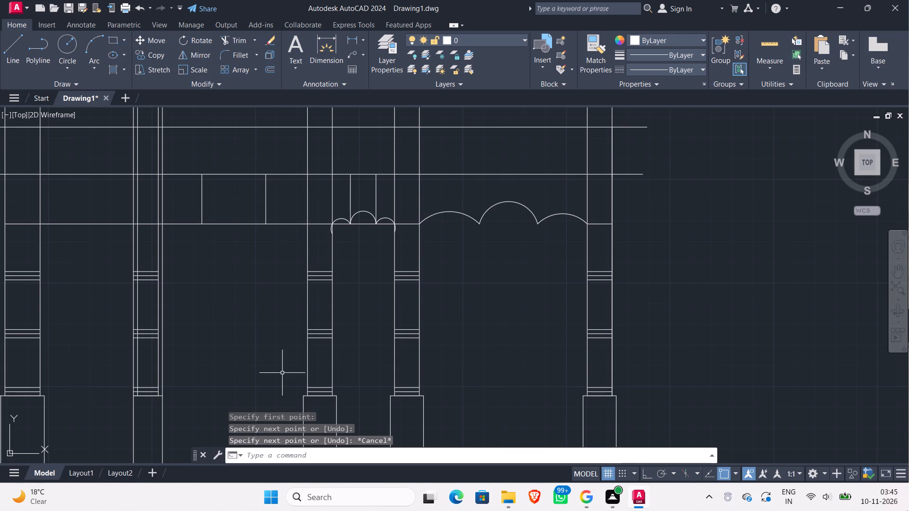
Draw three adjoining arcs in this wider bay: one from each column to the nearer short vertical, and a larger central arc between the two verticals.
click(94, 44)
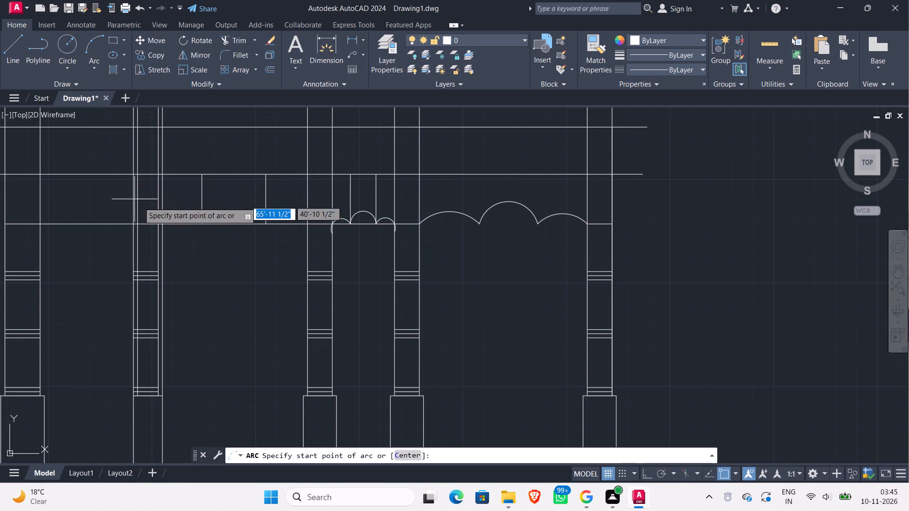
click(163, 222)
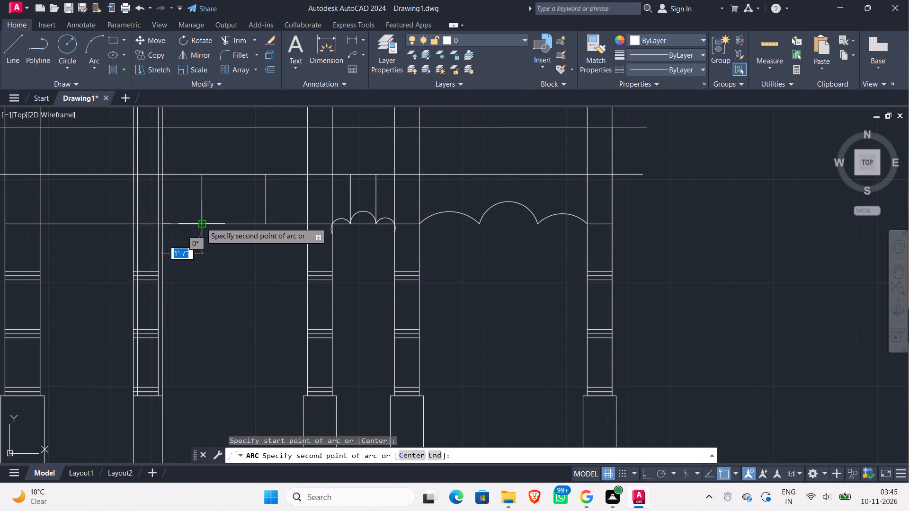
click(202, 222)
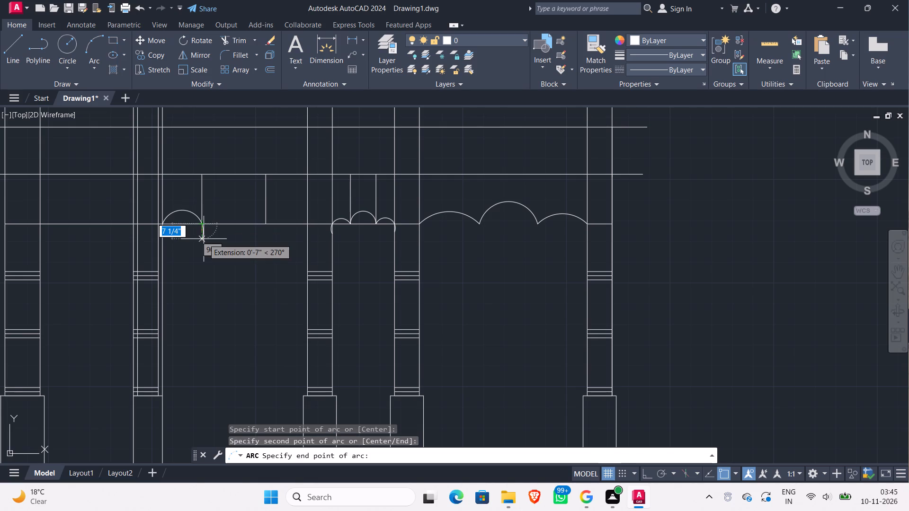
click(204, 239)
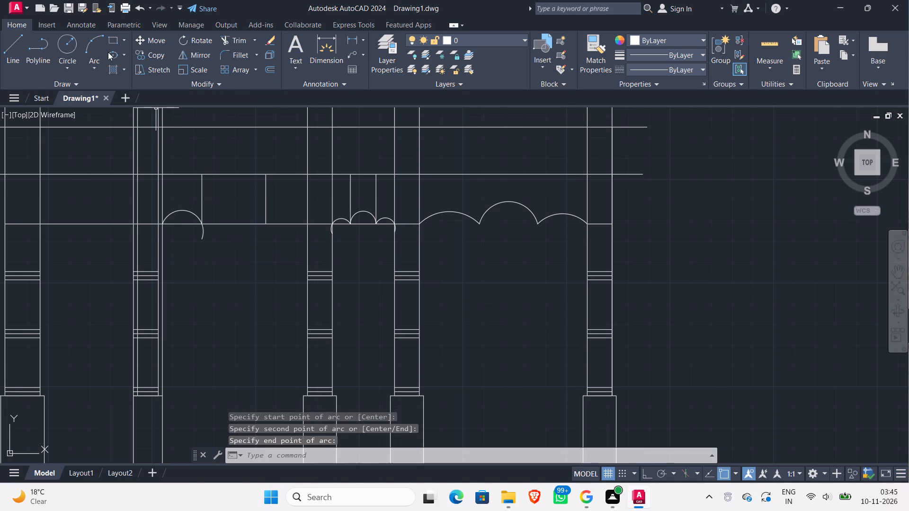
click(92, 45)
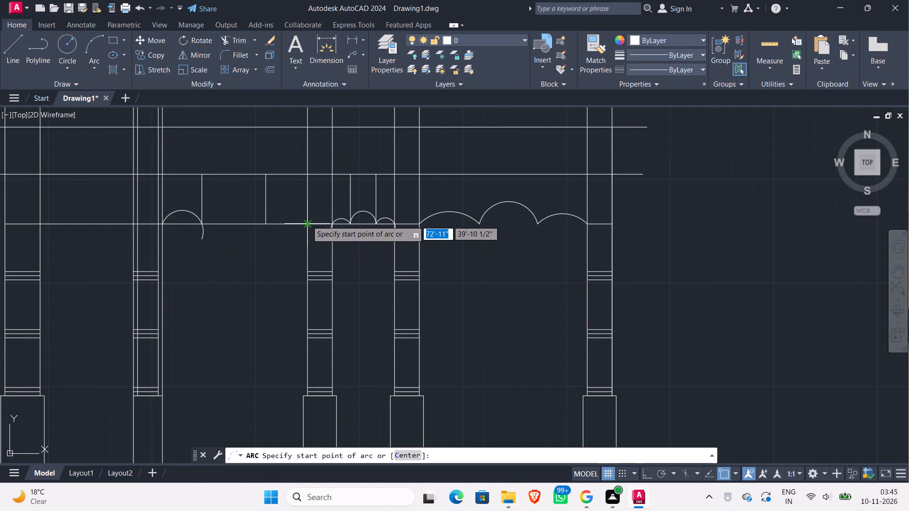
click(307, 221)
click(264, 226)
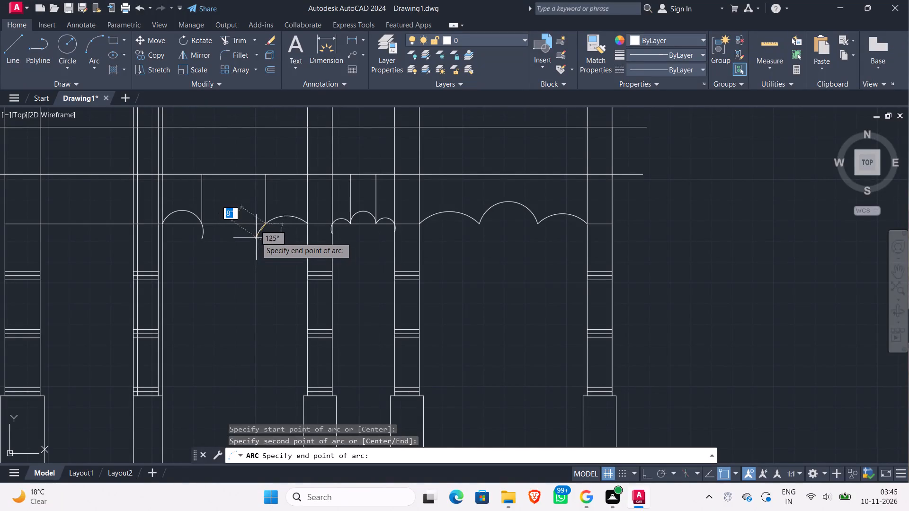
click(264, 237)
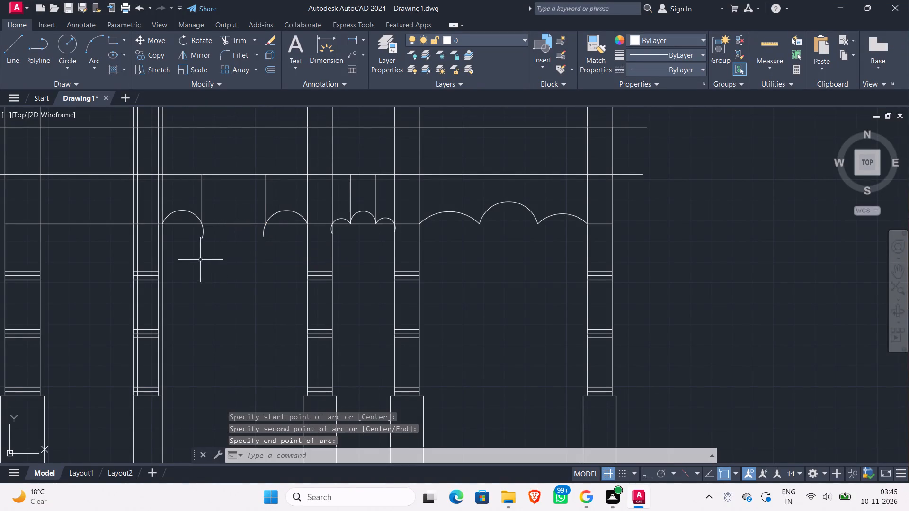
click(91, 45)
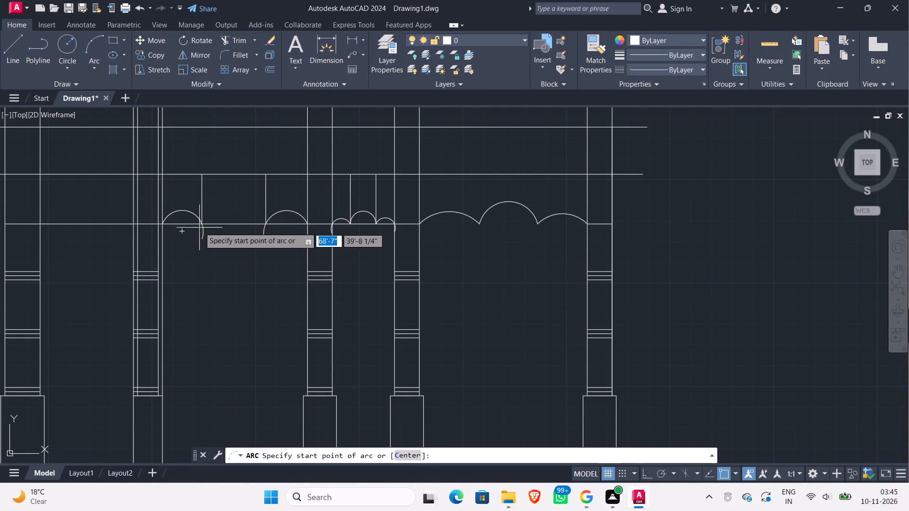
click(199, 227)
click(267, 222)
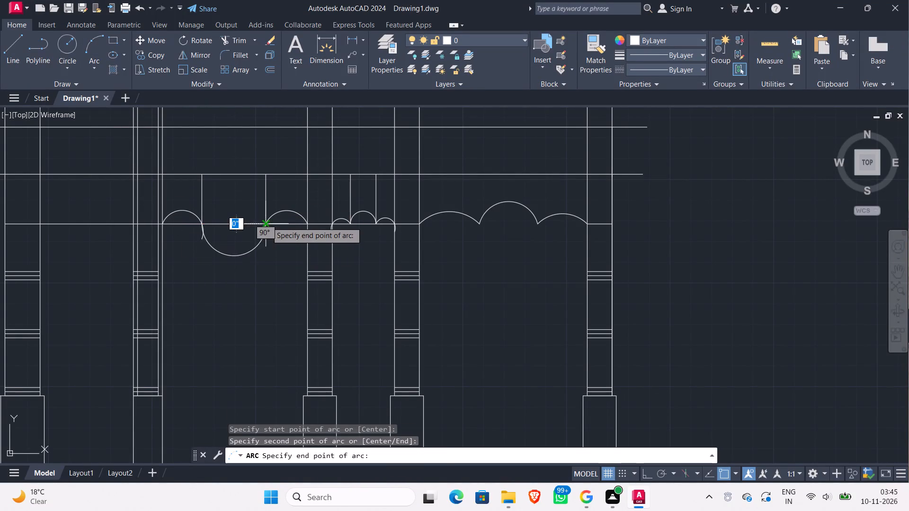
click(267, 242)
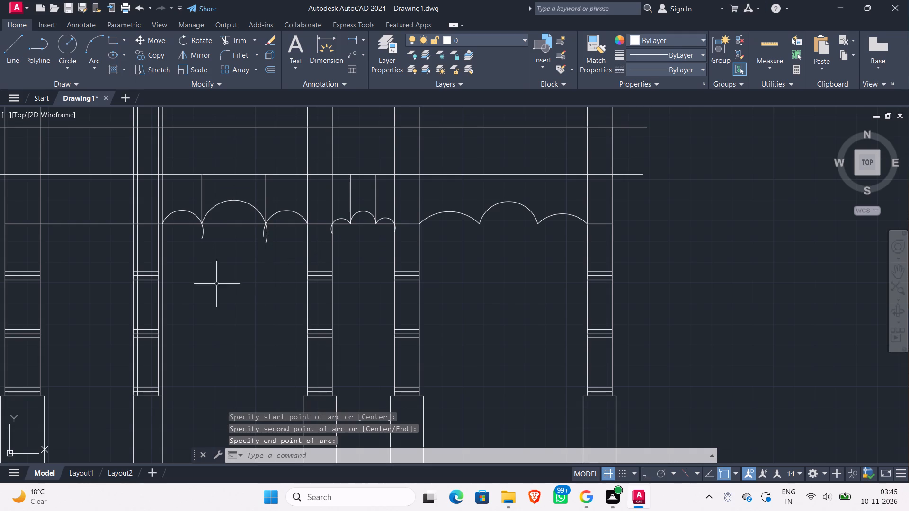
Draw two short vertical lines about 1'-7" apart between the two lower horizontal lines, in the leftmost open bay between the columns.
middle_drag(250, 303, 366, 291)
scroll(366, 290, down, 1)
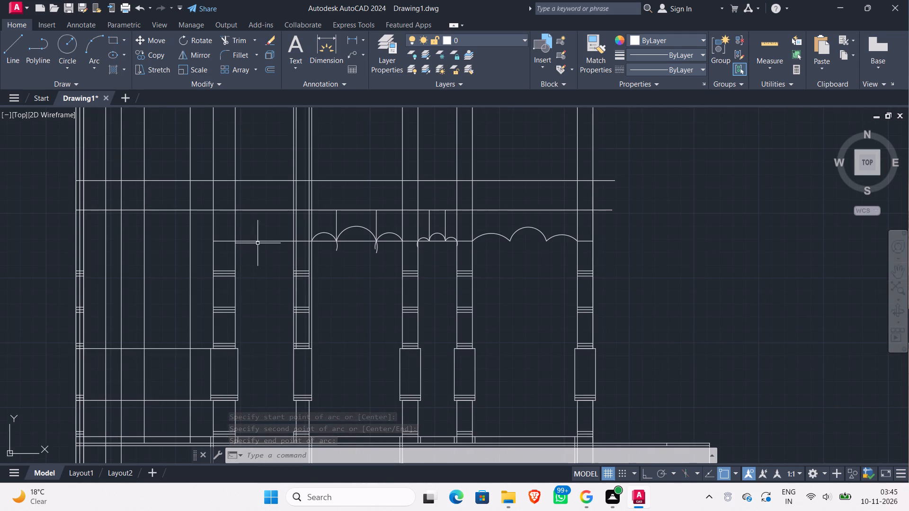
key(l)
key(Return)
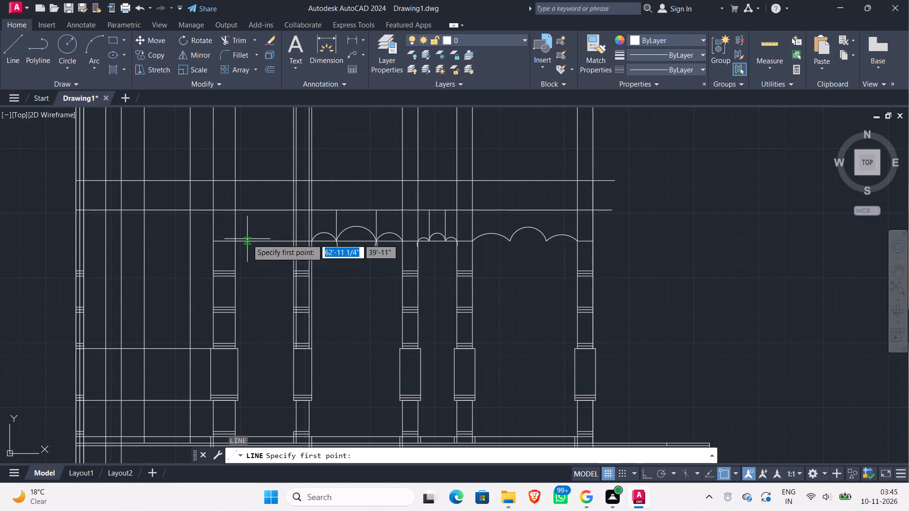
click(253, 241)
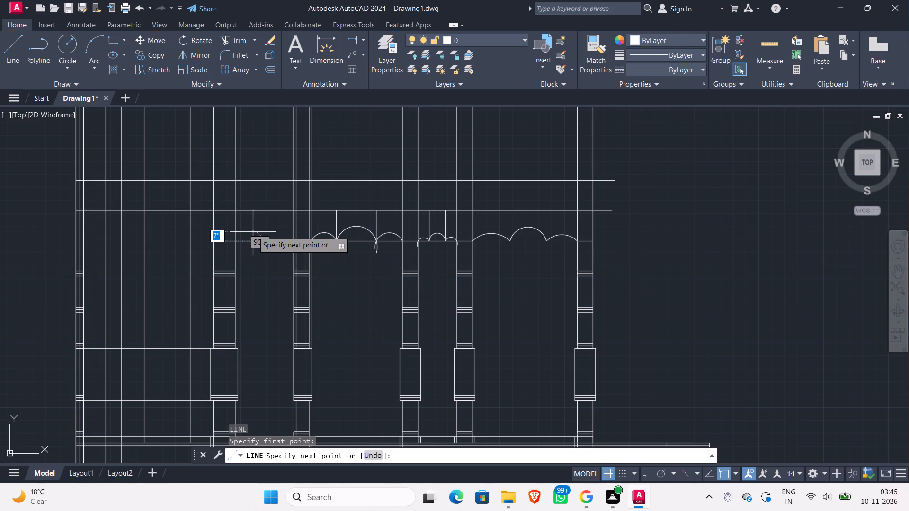
click(254, 207)
key(Escape)
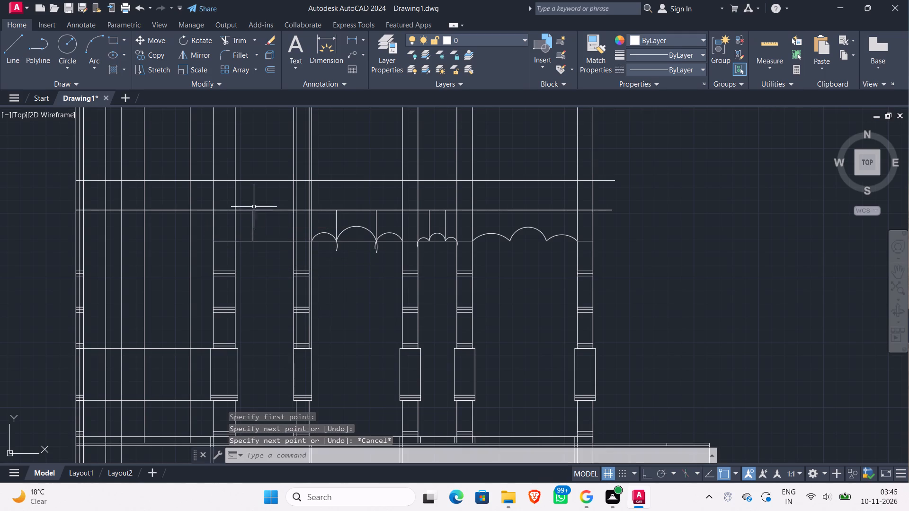
key(l)
key(Return)
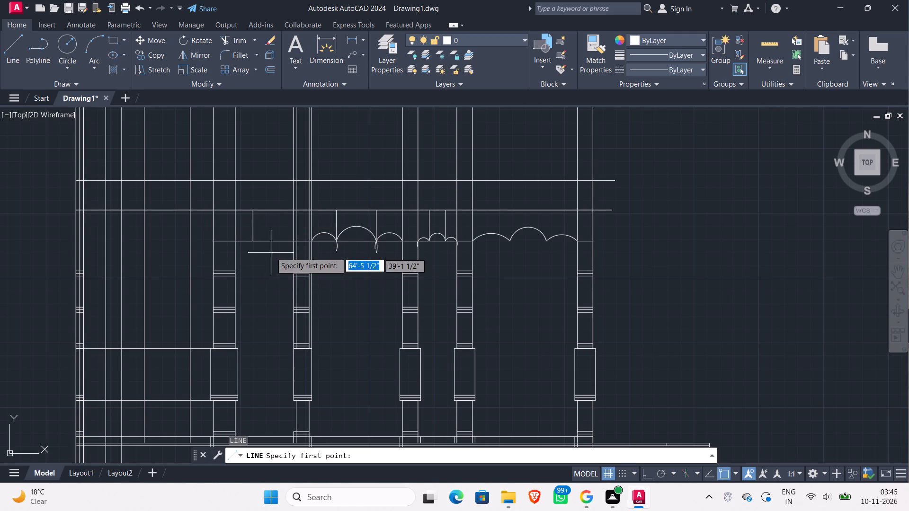
click(278, 241)
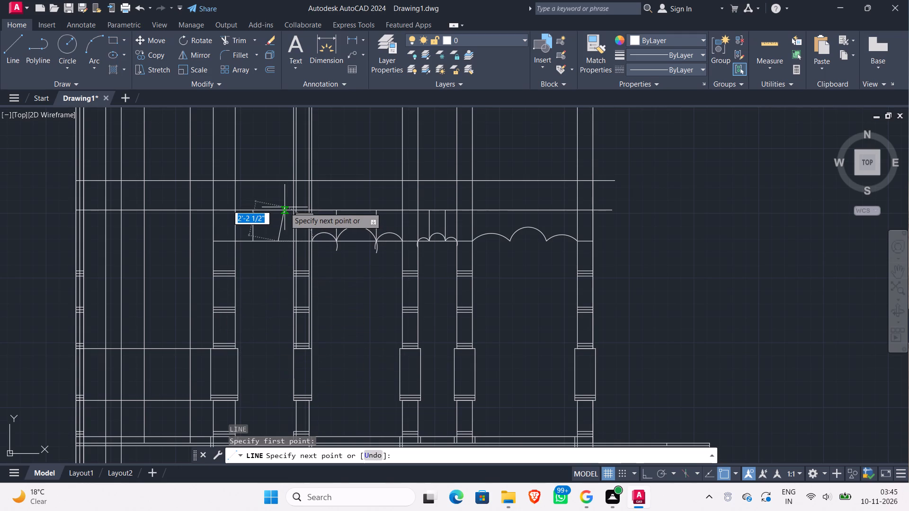
click(280, 213)
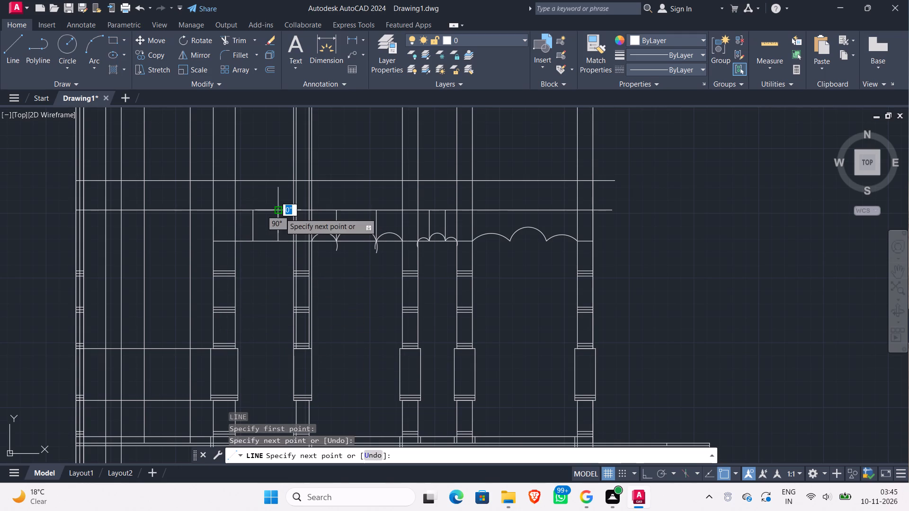
key(Escape)
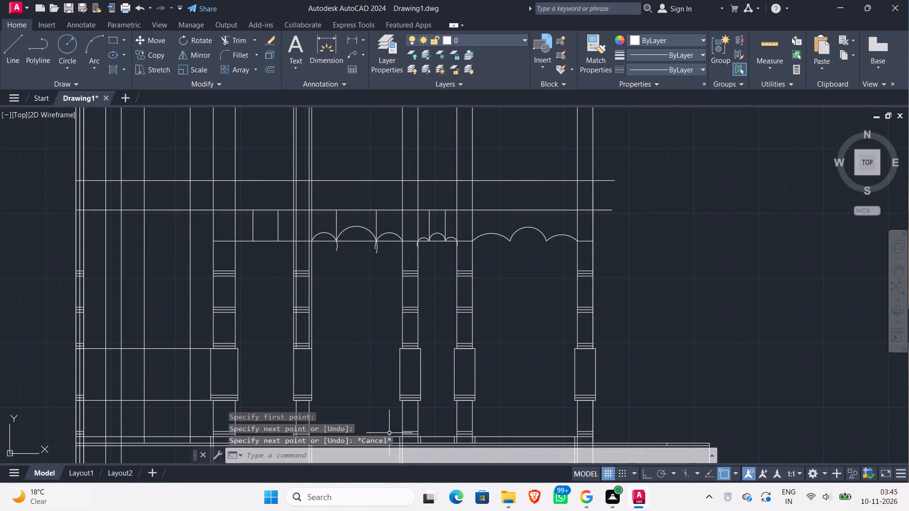
Draw three adjoining arcs in the leftmost bay: a larger one about 1'-7" wide between the verticals, and one from each vertical to its adjacent column.
click(95, 34)
scroll(281, 238, up, 3)
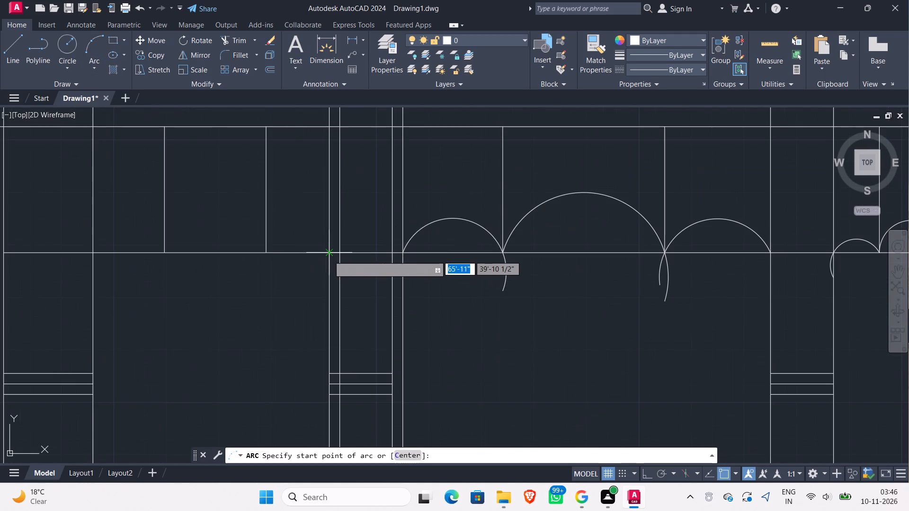
click(329, 253)
click(266, 253)
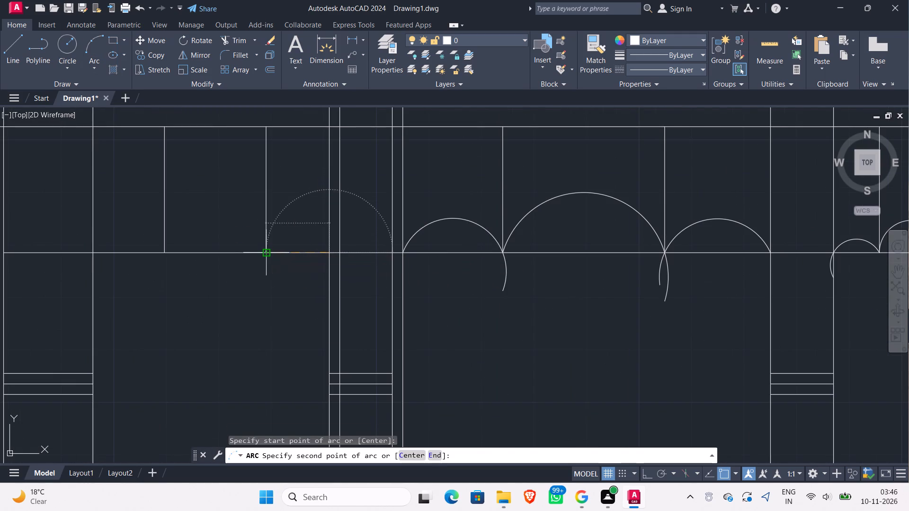
click(266, 263)
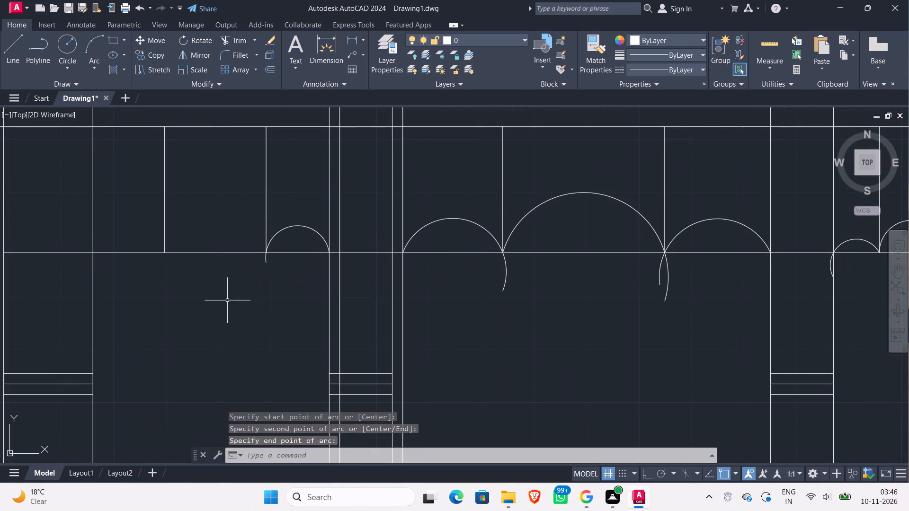
click(98, 44)
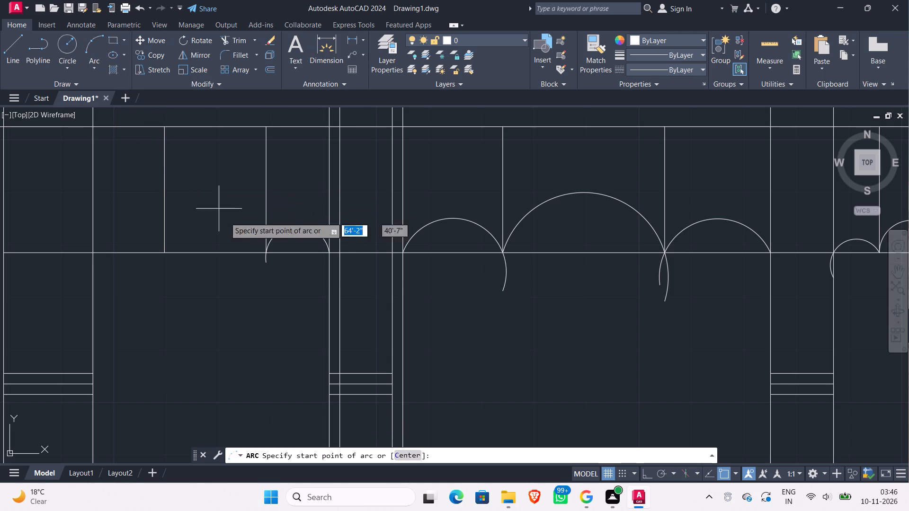
click(267, 253)
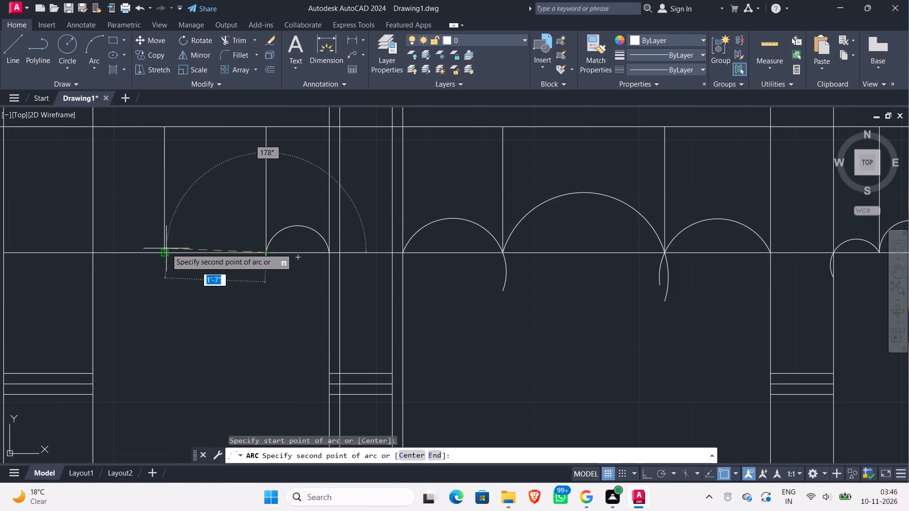
click(165, 253)
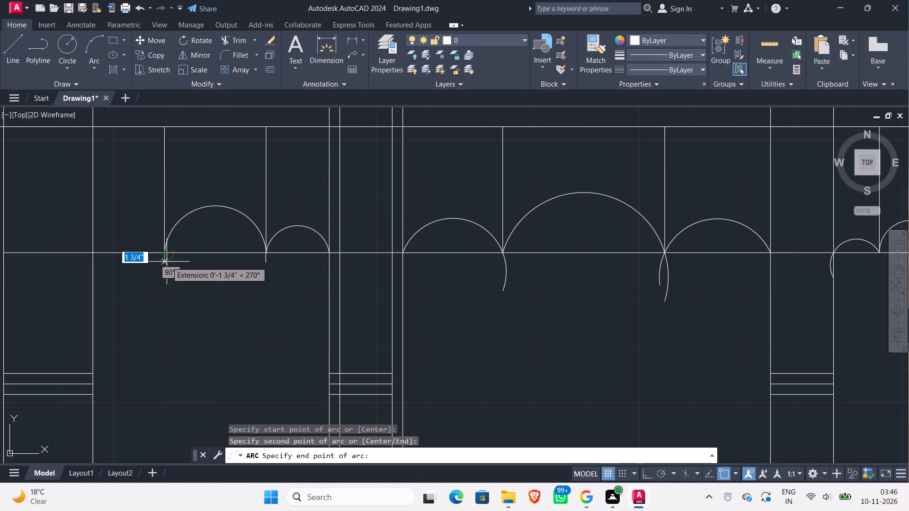
click(167, 262)
click(91, 43)
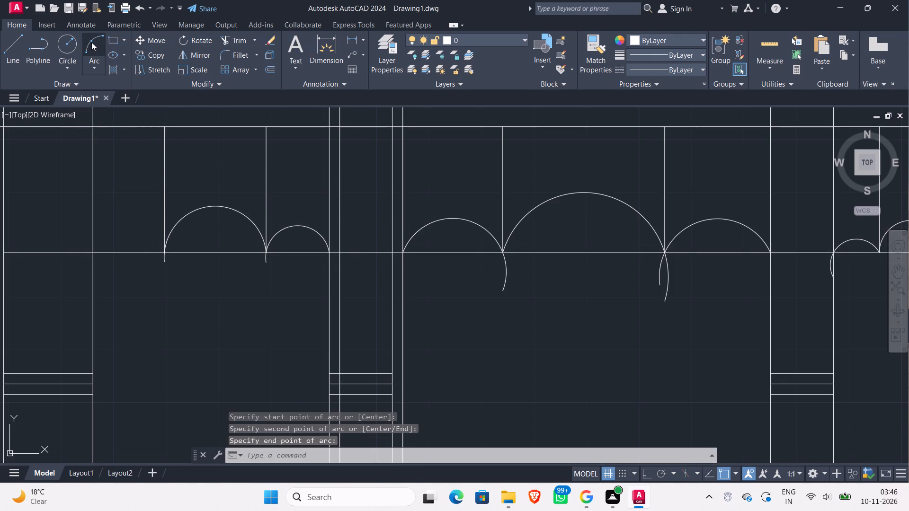
click(164, 249)
click(89, 252)
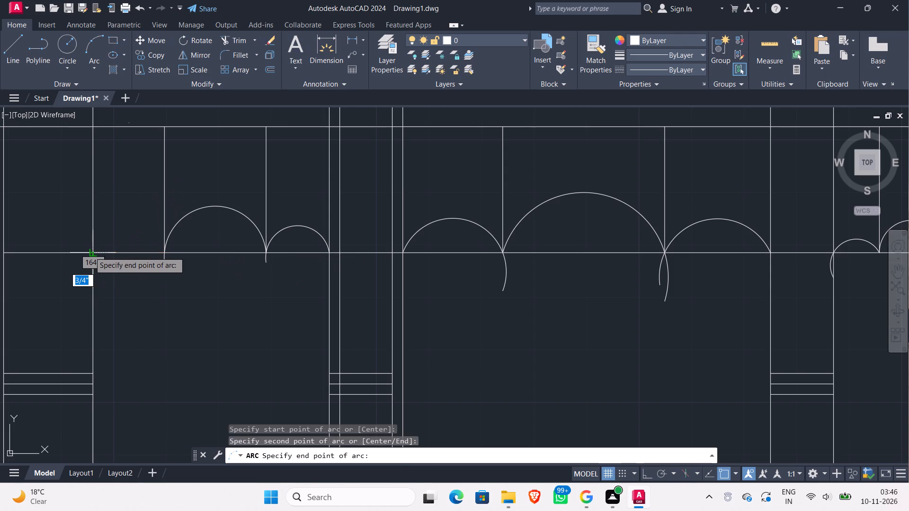
click(83, 278)
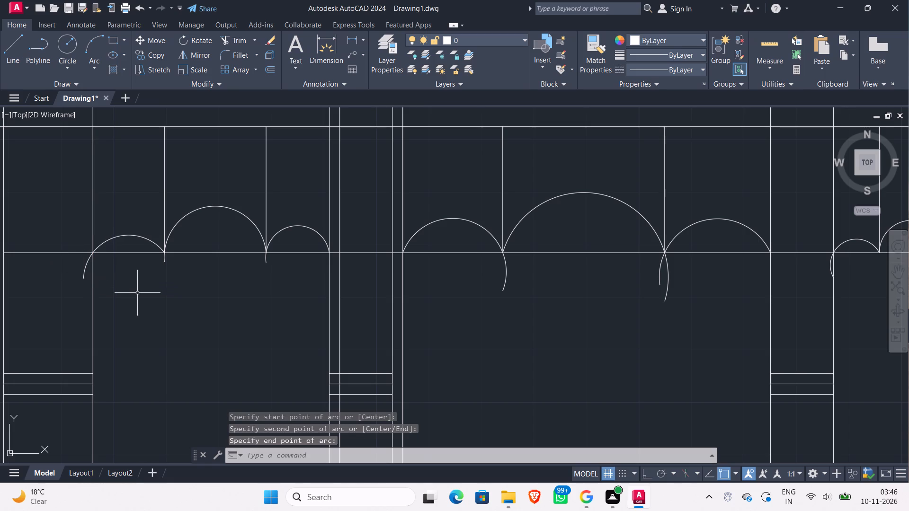
Trim the arc tails hanging below the springing line and remove the two short vertical guide lines in the leftmost bay.
key(t)
key(r)
key(Return)
key(Return)
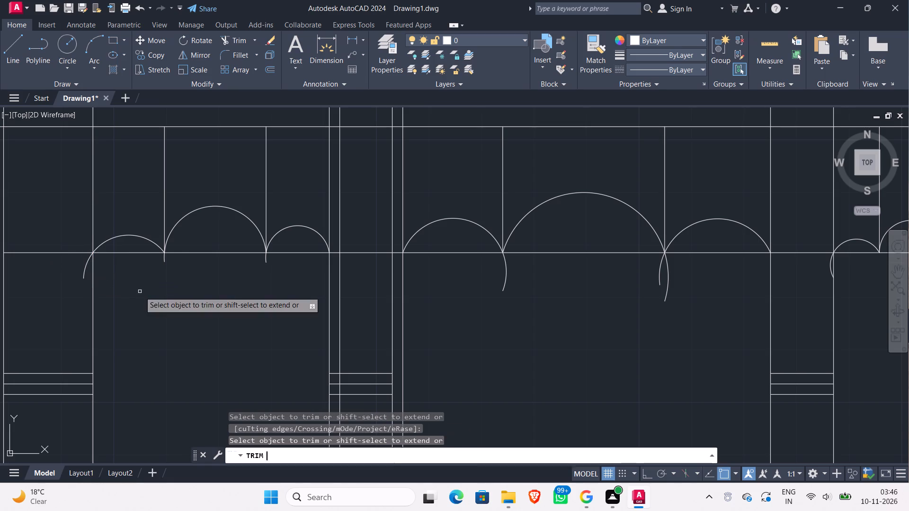
click(76, 265)
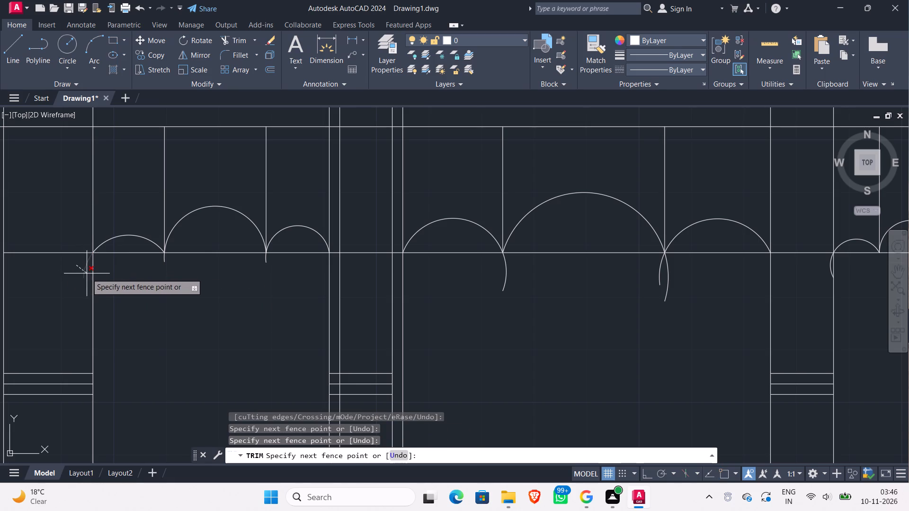
click(87, 274)
click(163, 260)
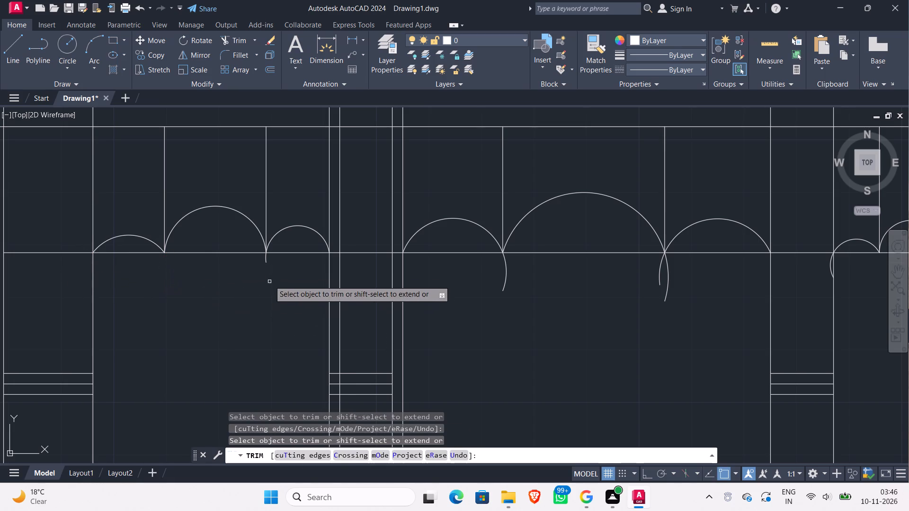
click(148, 184)
click(285, 174)
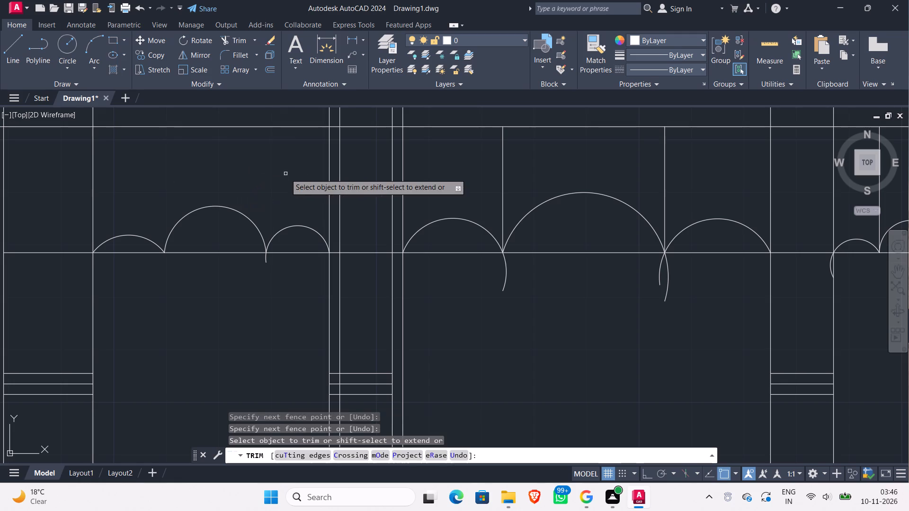
click(273, 262)
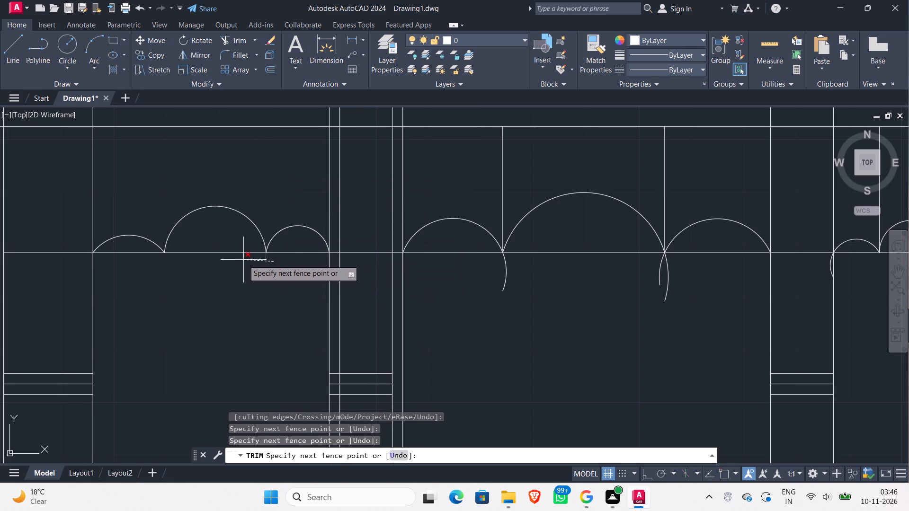
click(243, 261)
Trim away the horizontal springing line beneath the three arcs of the leftmost bay.
click(188, 296)
click(205, 242)
click(274, 273)
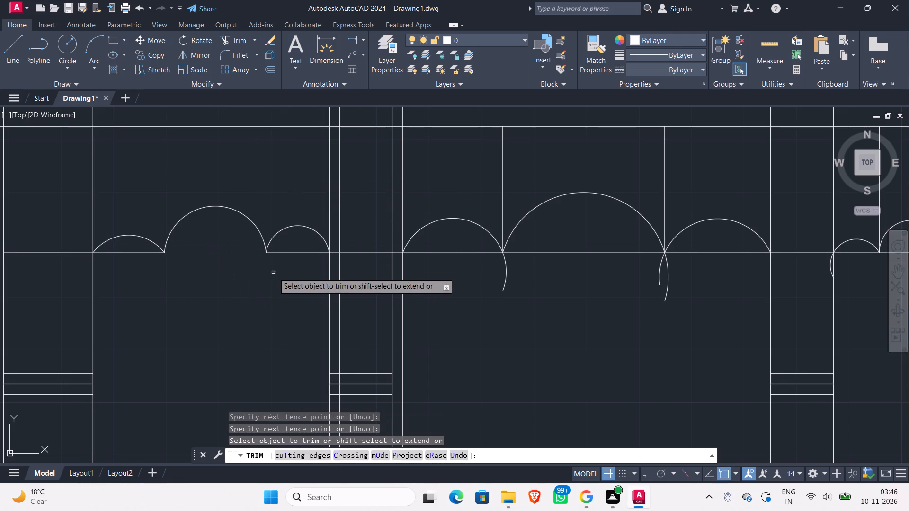
click(286, 248)
click(120, 264)
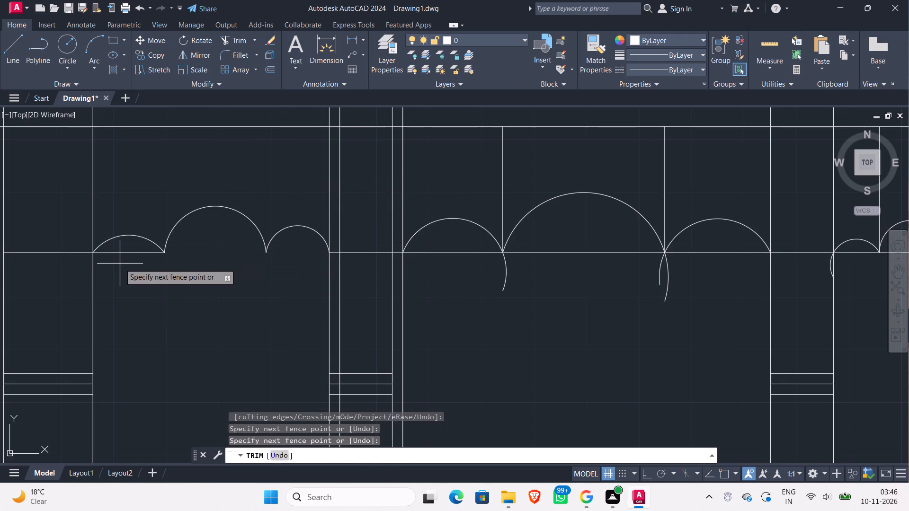
click(146, 247)
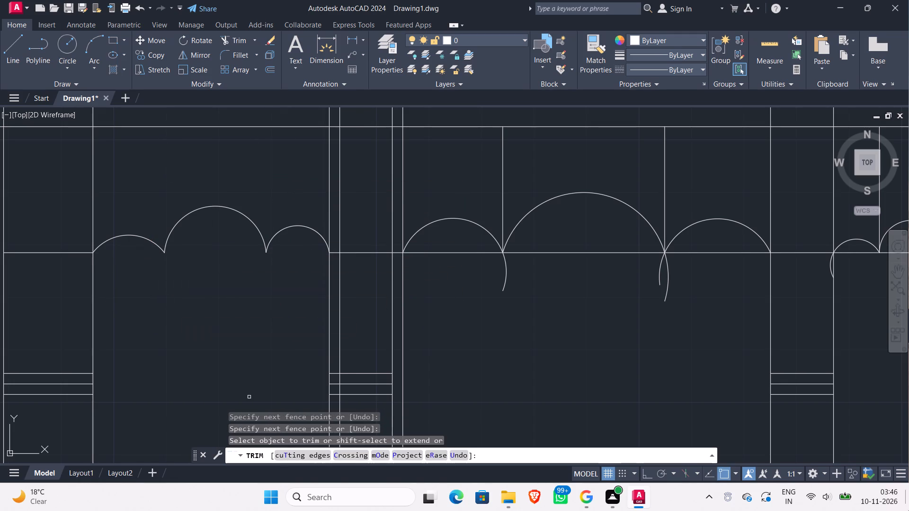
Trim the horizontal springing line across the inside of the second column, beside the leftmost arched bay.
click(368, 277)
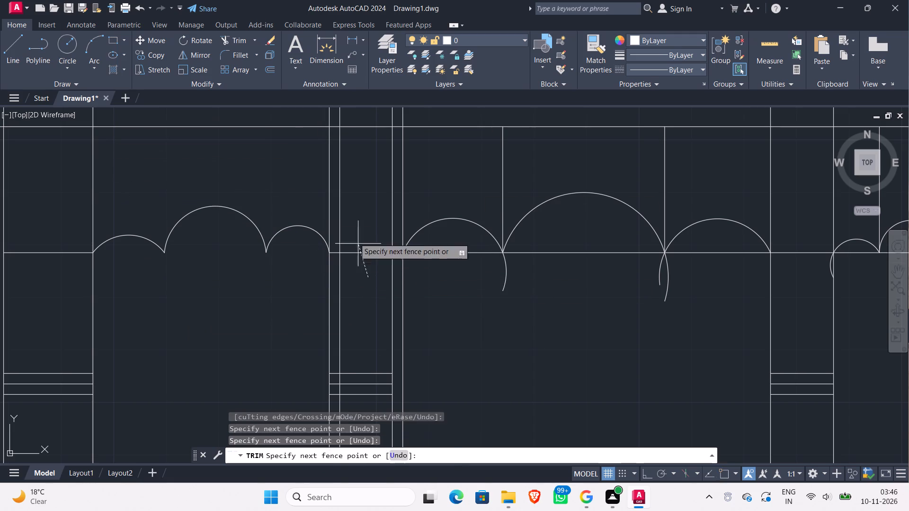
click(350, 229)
Examine the scalloped arches and column tops in the reference side elevation and compare them with the drafted bays.
scroll(333, 258, up, 2)
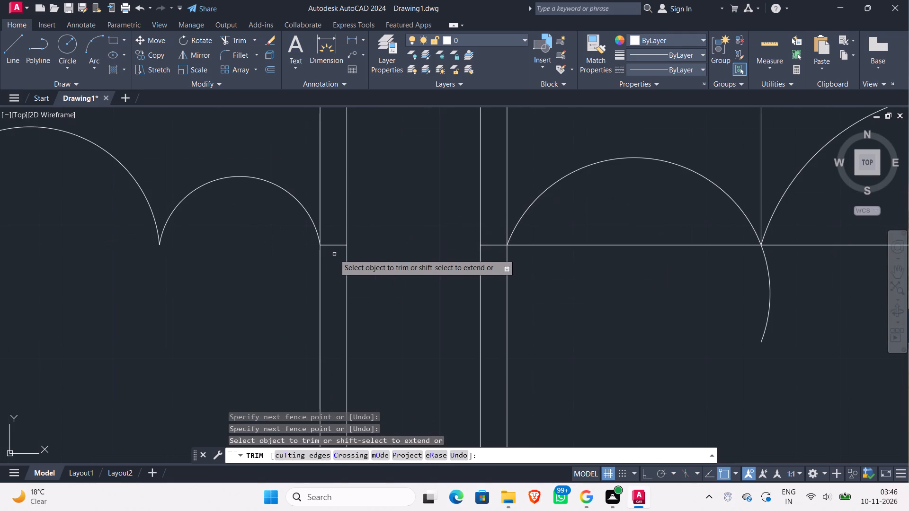
scroll(335, 254, down, 4)
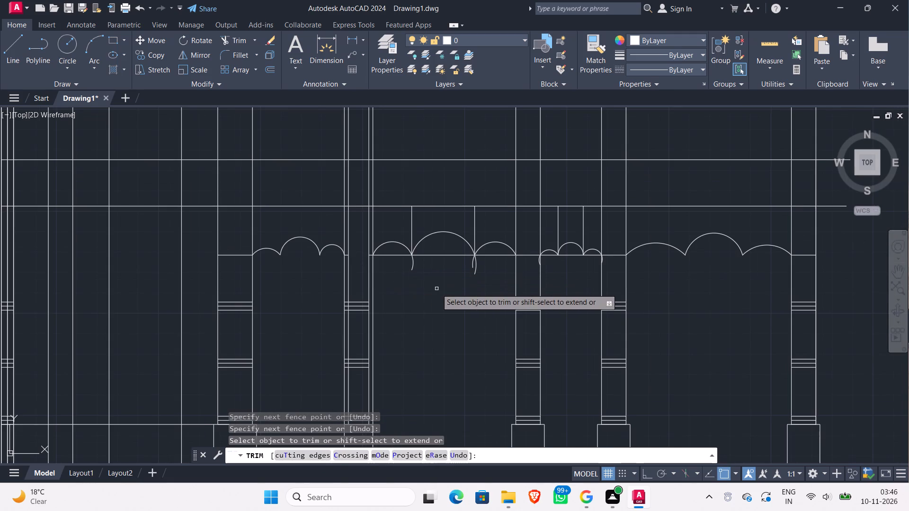
middle_drag(436, 289, 298, 289)
scroll(398, 296, down, 2)
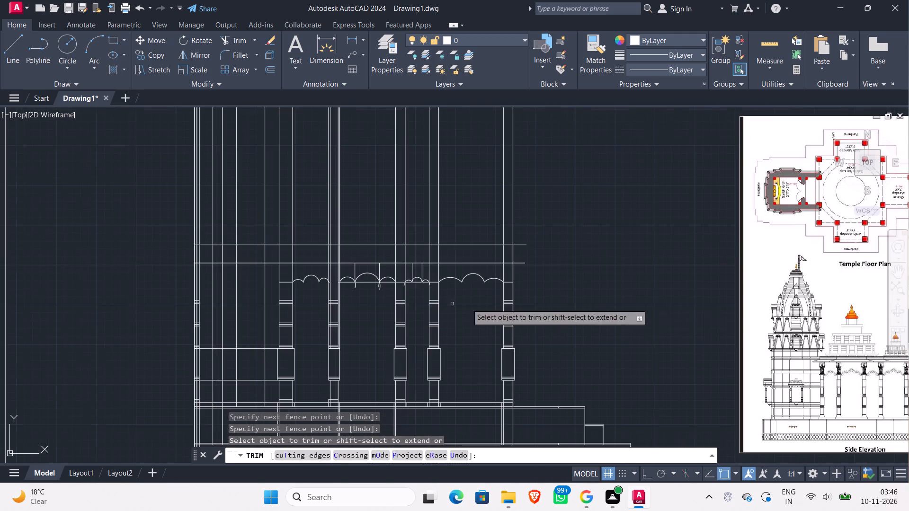
middle_drag(896, 332, 585, 310)
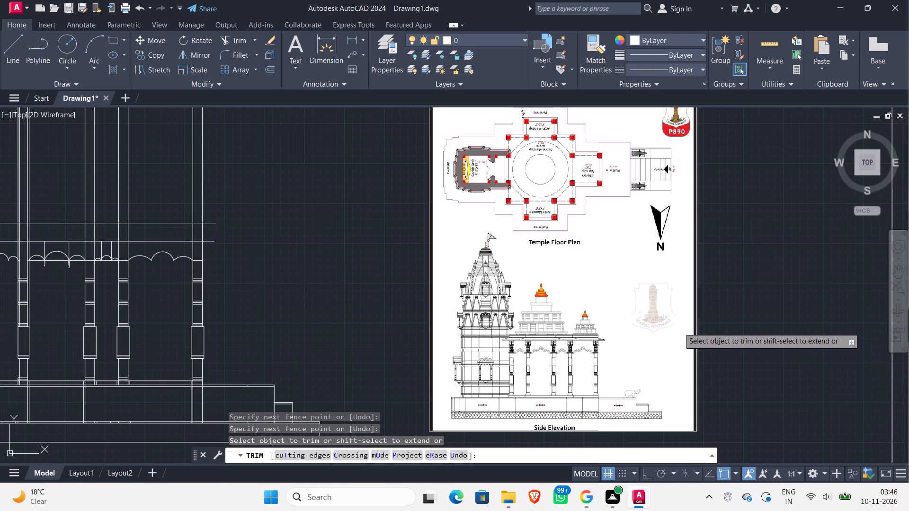
scroll(575, 342, up, 2)
scroll(599, 385, up, 1)
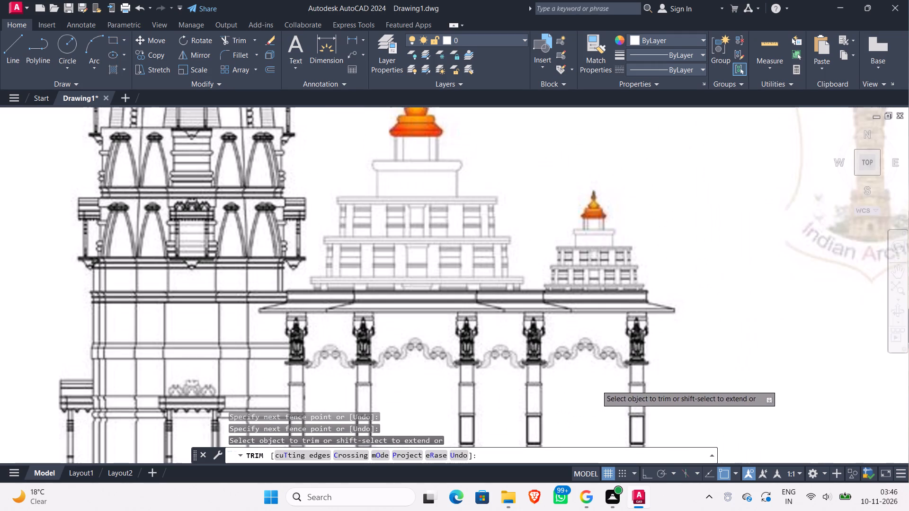
middle_drag(596, 384, 685, 272)
scroll(615, 304, down, 2)
middle_drag(289, 299, 311, 292)
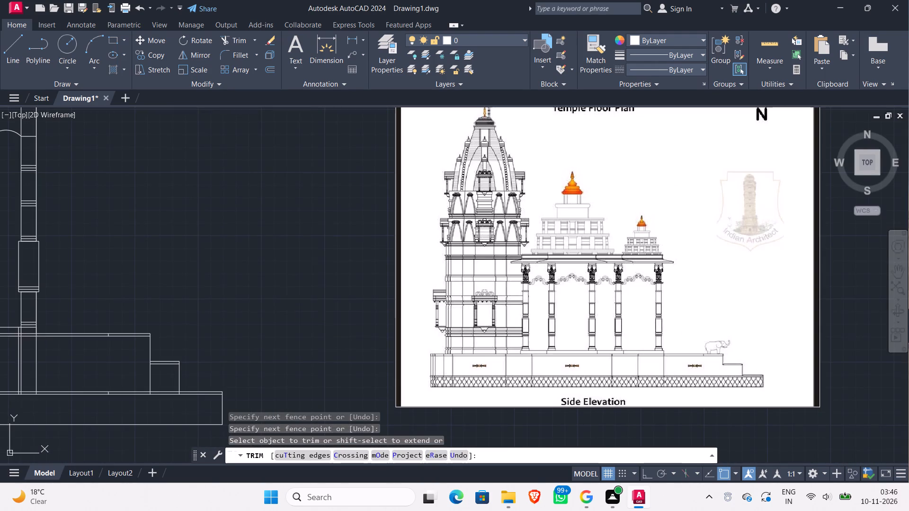
middle_drag(311, 292, 589, 235)
scroll(498, 205, down, 1)
middle_drag(498, 205, 528, 317)
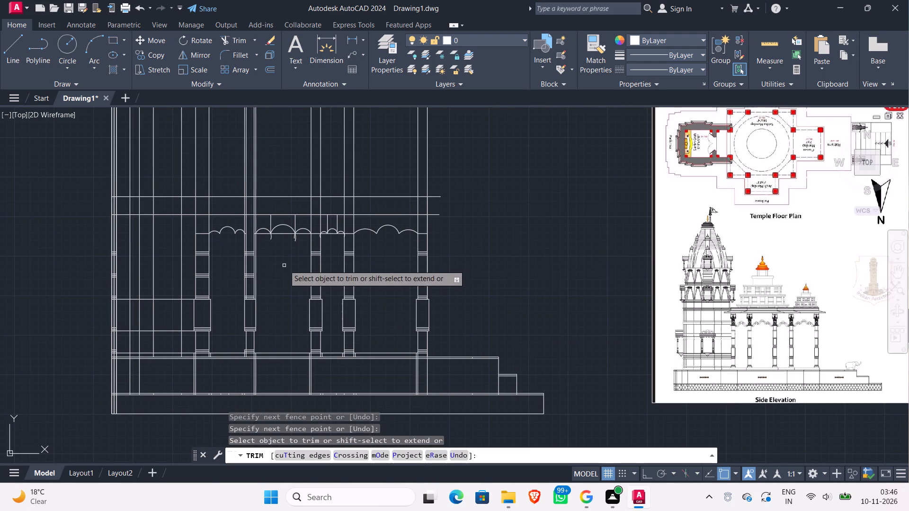
scroll(266, 248, up, 2)
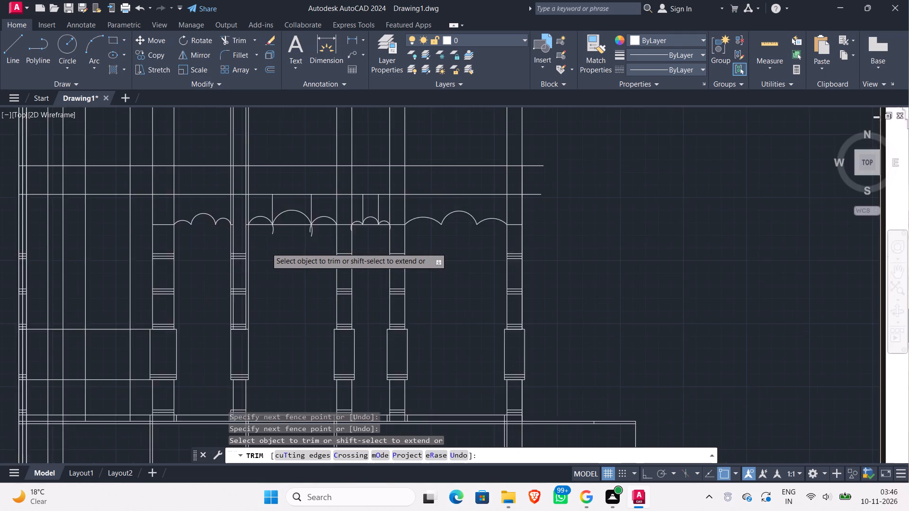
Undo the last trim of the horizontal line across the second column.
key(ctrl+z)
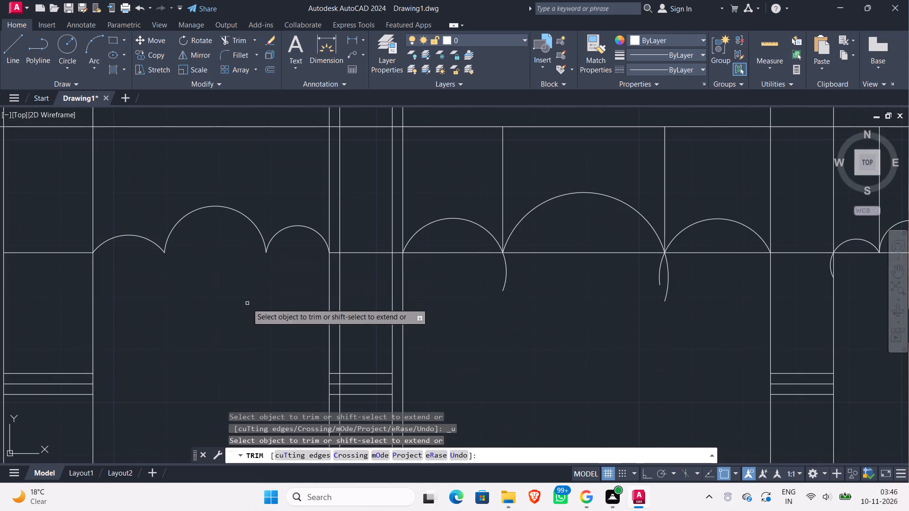
Trim the springing line, the two vertical guide lines and the overhanging arc tails from the bay between the second and third columns.
scroll(274, 296, down, 2)
scroll(372, 301, up, 2)
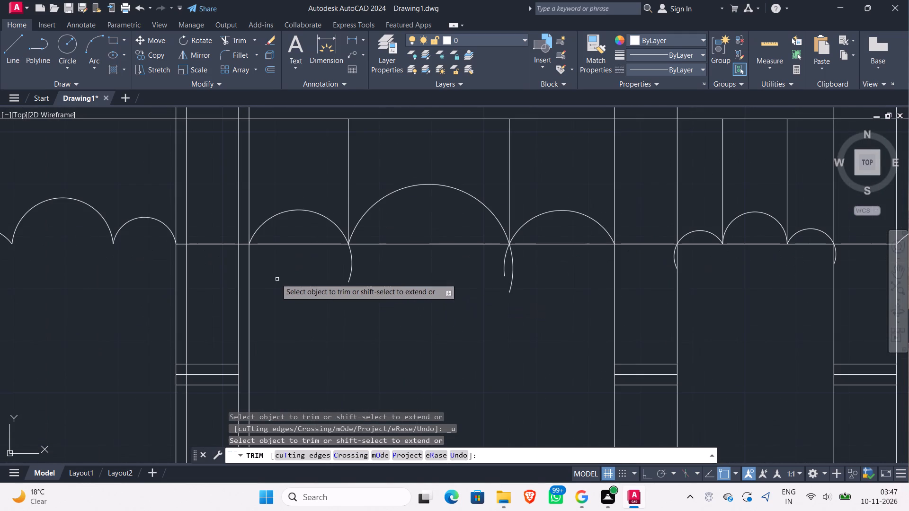
click(278, 259)
click(286, 235)
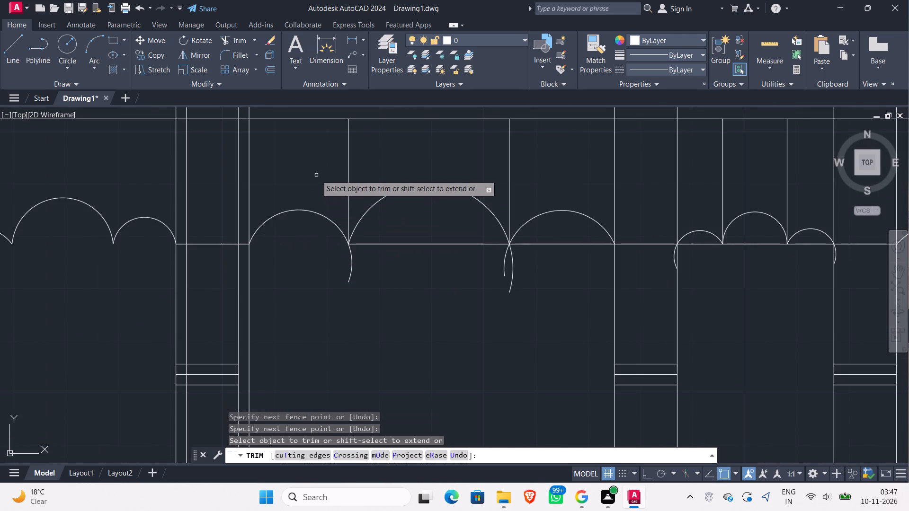
click(316, 175)
click(533, 154)
click(310, 272)
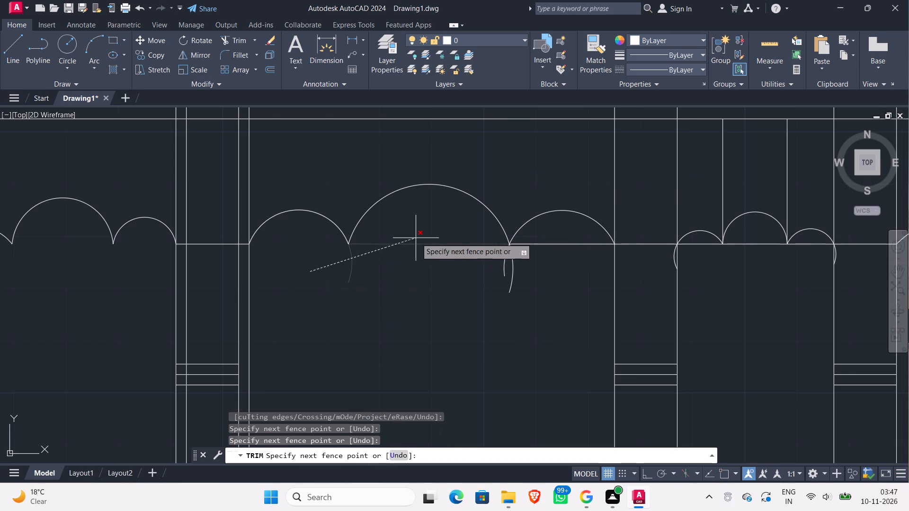
click(421, 235)
click(532, 277)
click(453, 253)
click(533, 266)
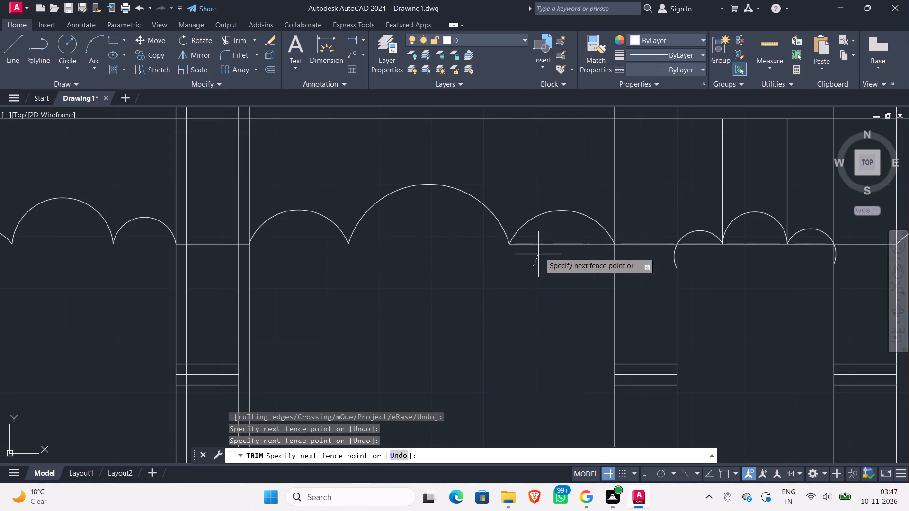
click(547, 237)
Trim the two vertical guide lines and the springing line from the narrow bay between the third and fourth columns.
scroll(544, 287, down, 1)
middle_drag(544, 287, 490, 287)
scroll(488, 287, down, 2)
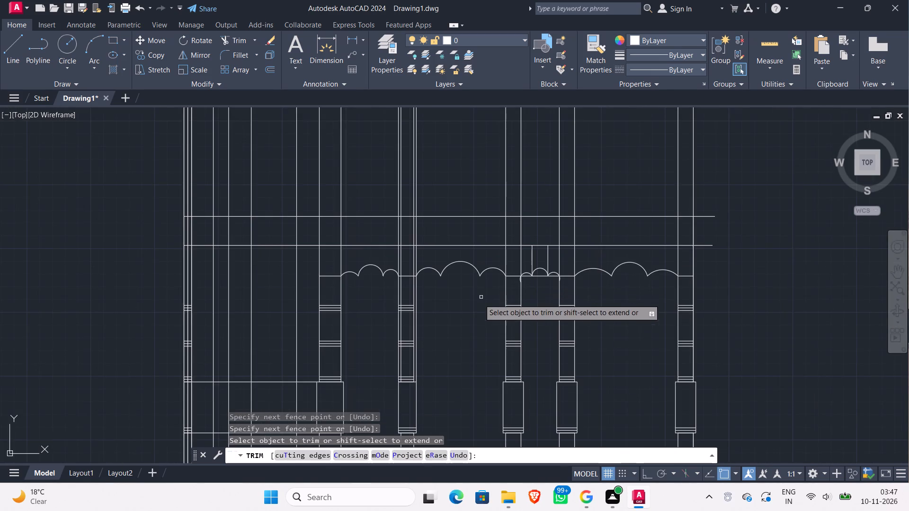
middle_drag(472, 305, 300, 297)
scroll(387, 268, up, 3)
scroll(266, 276, up, 1)
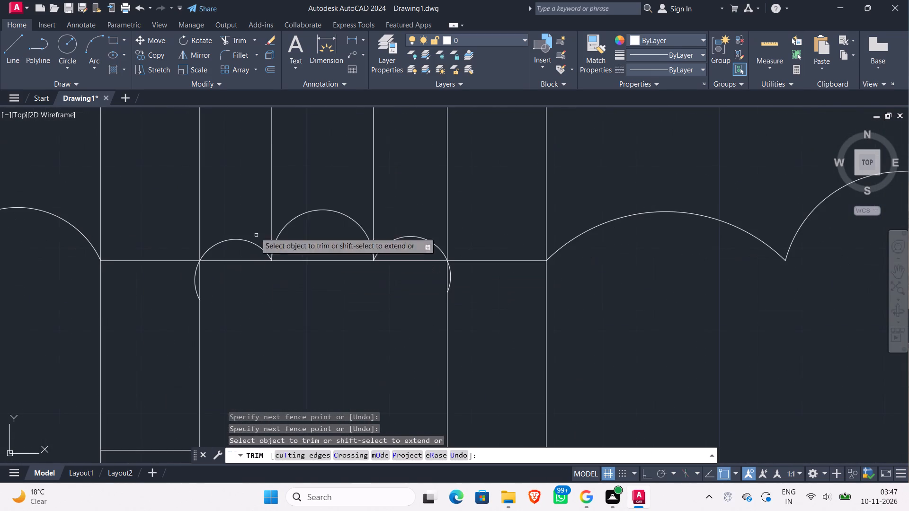
click(241, 159)
click(411, 167)
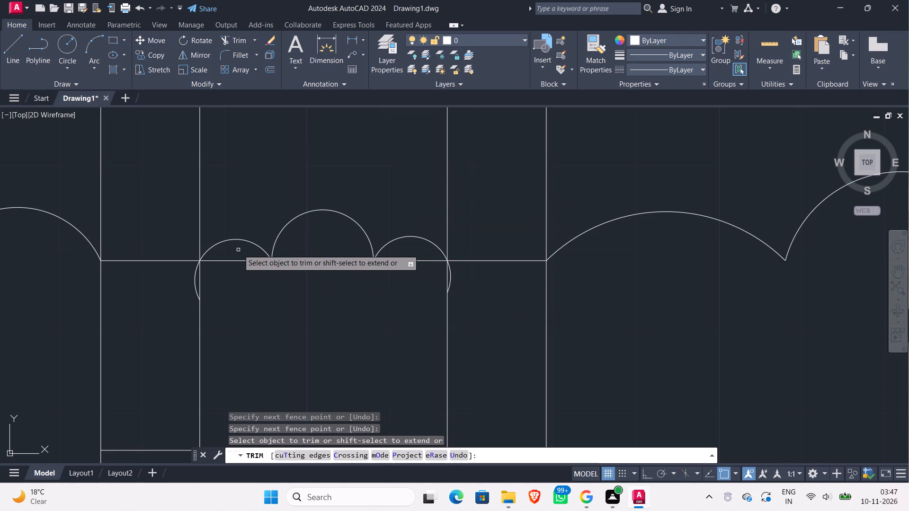
click(238, 249)
click(281, 320)
click(320, 291)
click(324, 253)
click(385, 292)
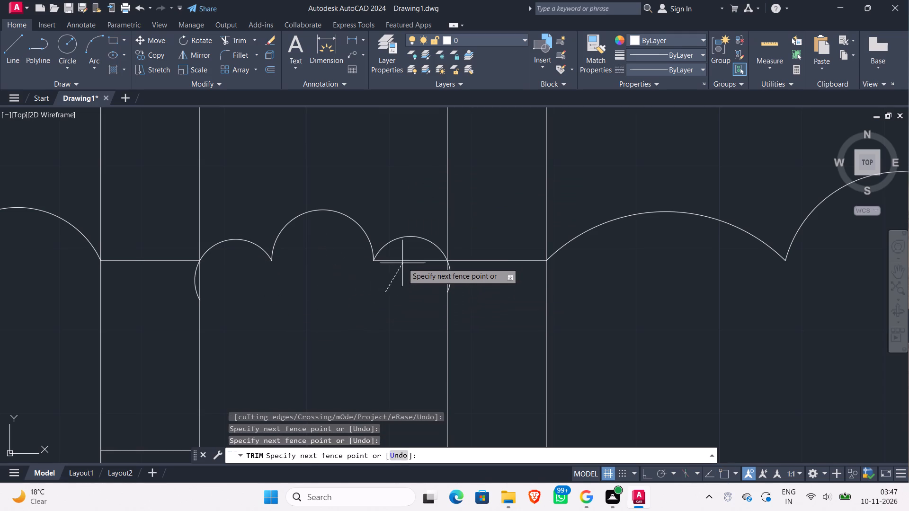
click(405, 254)
Trim the arc tails that overrun the column edges below the springing level on both sides of the narrow bay.
scroll(427, 278, up, 2)
click(492, 272)
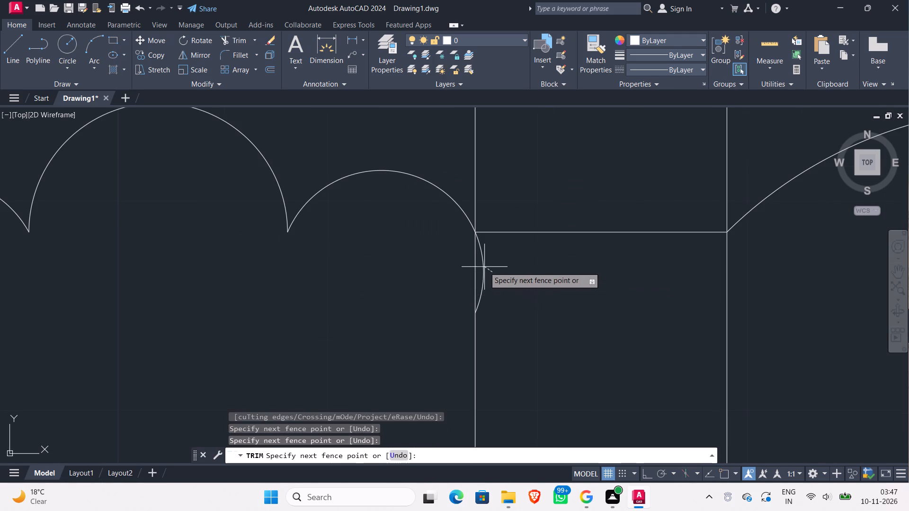
click(481, 265)
scroll(279, 296, down, 2)
middle_drag(279, 296, 386, 275)
scroll(221, 269, up, 2)
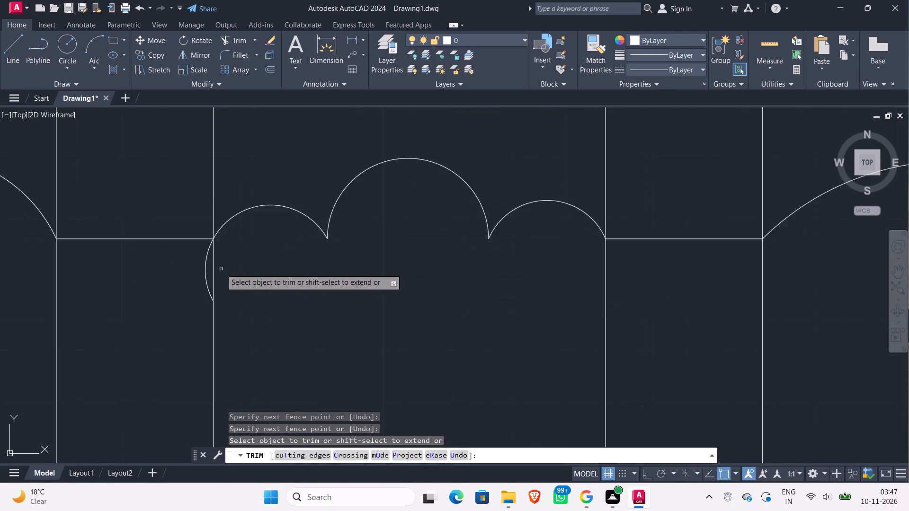
click(202, 259)
click(159, 260)
scroll(314, 274, down, 3)
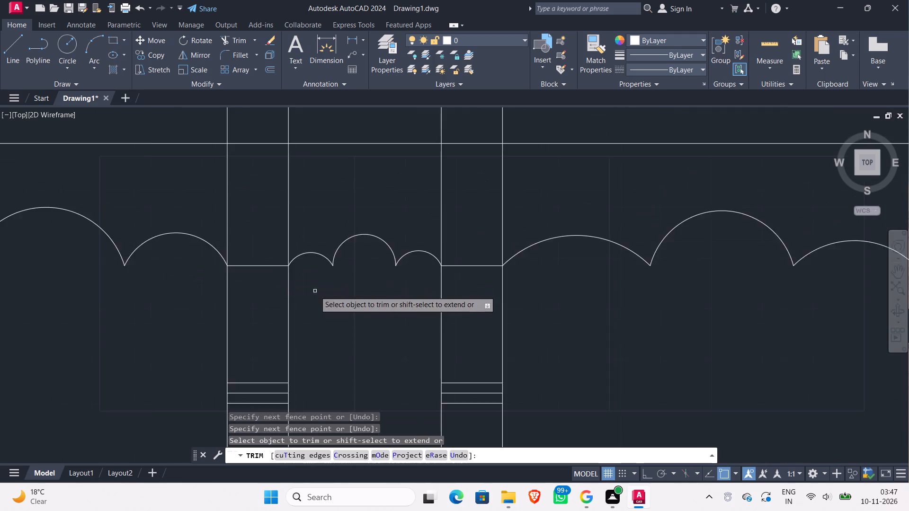
scroll(315, 291, down, 2)
scroll(331, 329, down, 2)
middle_drag(331, 334, 361, 249)
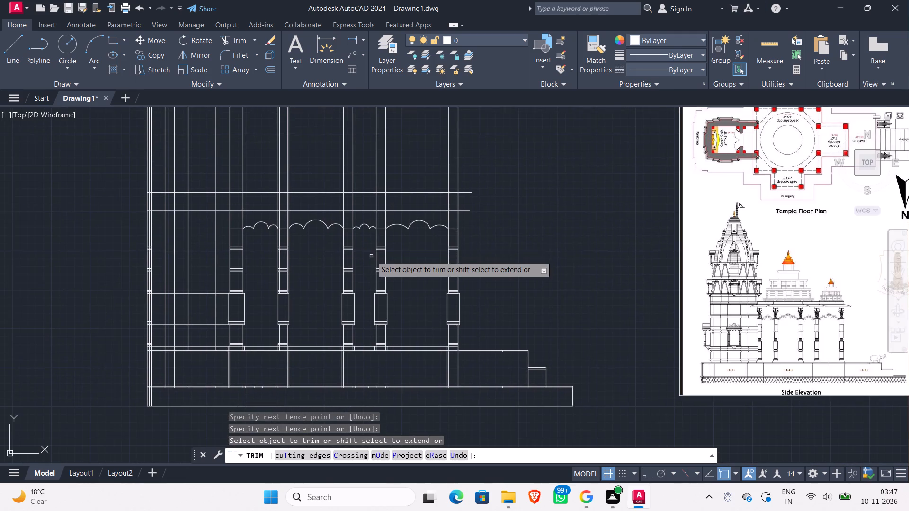
key(Escape)
Trim the outer left vertical line of each doubled pair in the platform beneath the fifth, third, second and first columns.
middle_drag(421, 273, 446, 272)
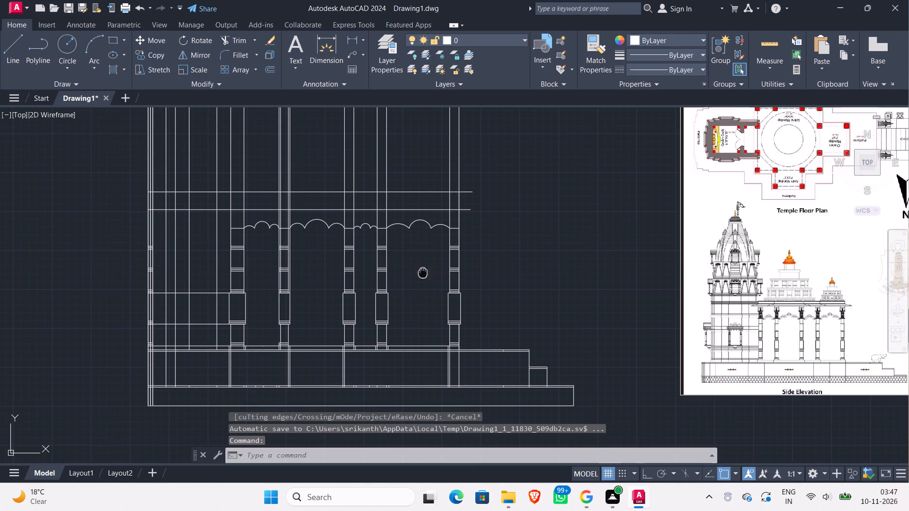
middle_drag(446, 272, 464, 271)
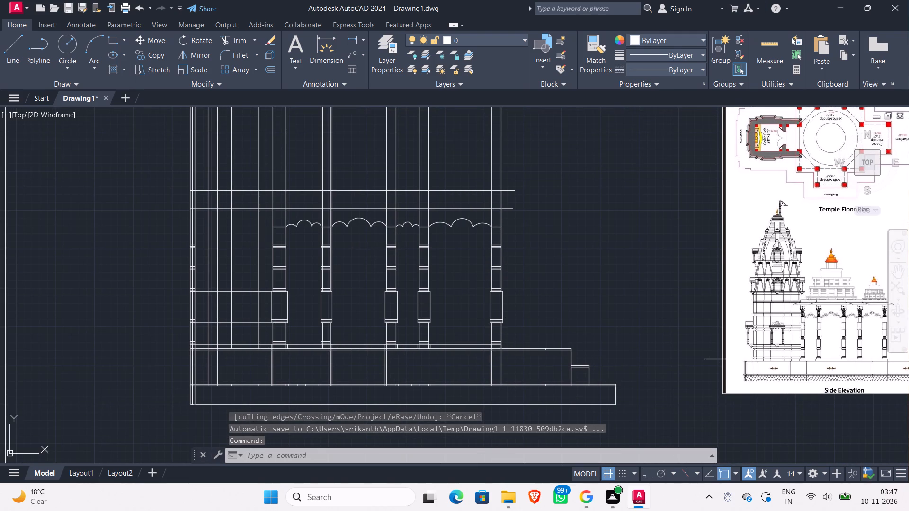
scroll(487, 373, up, 2)
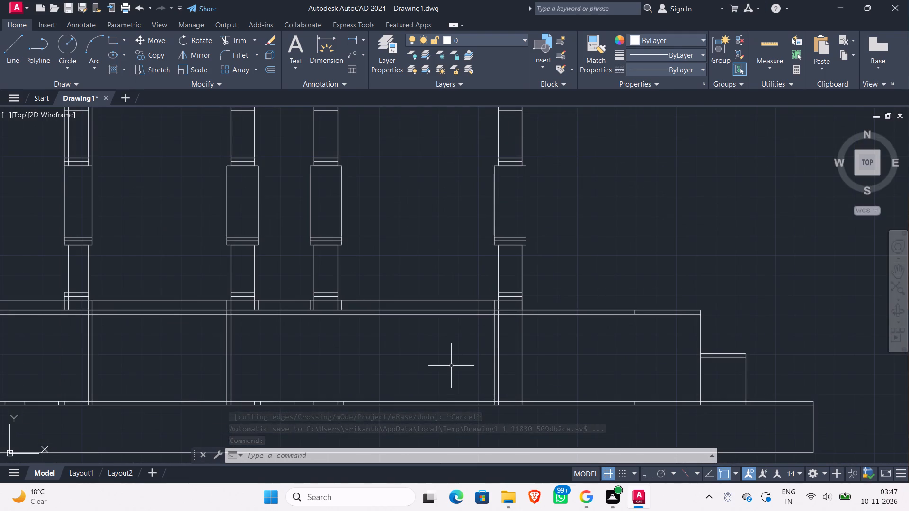
key(t)
key(r)
key(Return)
key(Return)
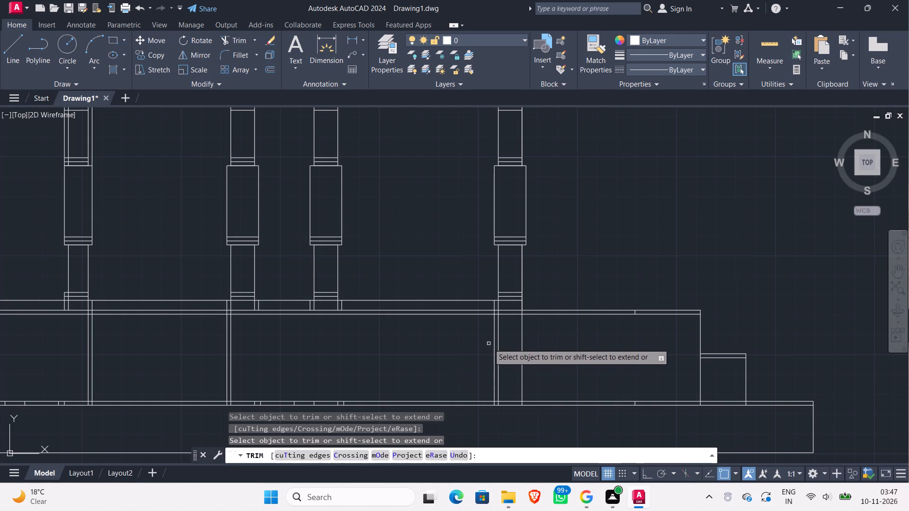
click(495, 356)
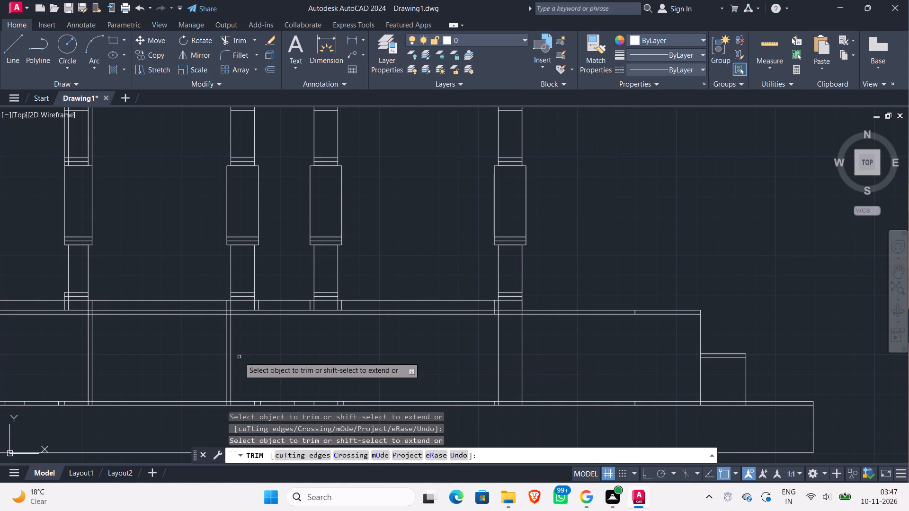
click(226, 354)
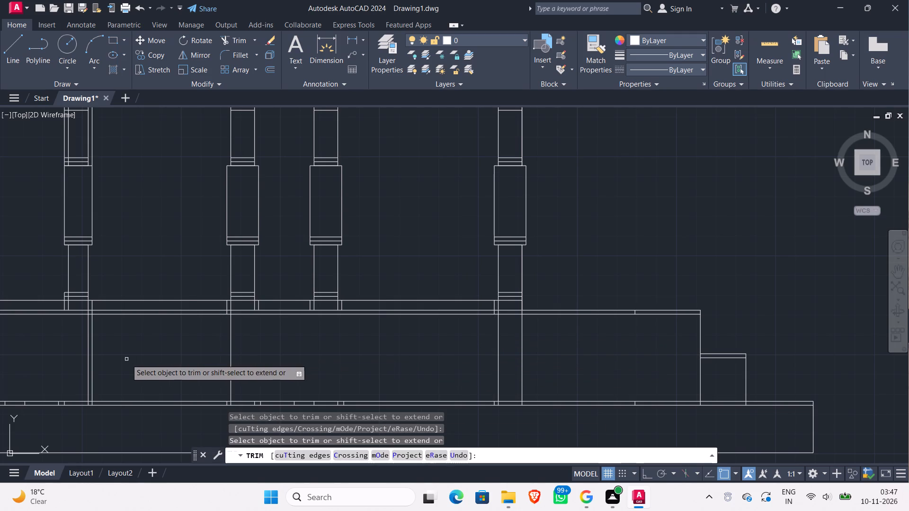
click(87, 360)
scroll(153, 355, down, 1)
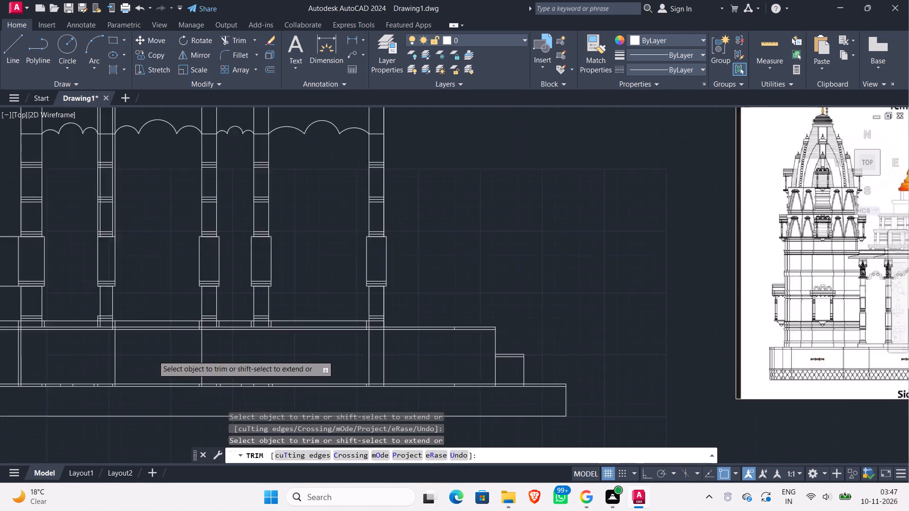
scroll(153, 355, down, 1)
middle_drag(153, 355, 281, 344)
scroll(195, 346, up, 3)
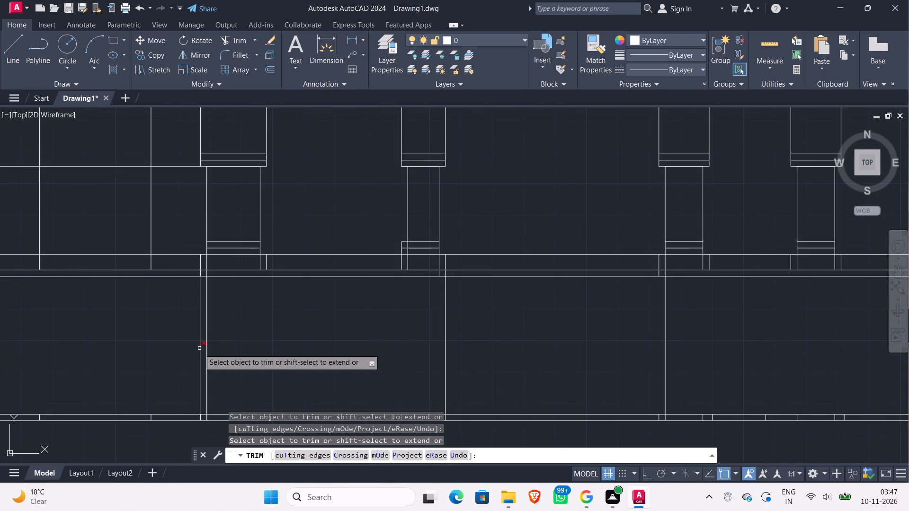
click(200, 349)
key(Escape)
Examine the sloping eave and beam above the column tops in the reference side elevation and compare them with the drafted bays.
scroll(269, 338, down, 3)
middle_drag(269, 339, 227, 358)
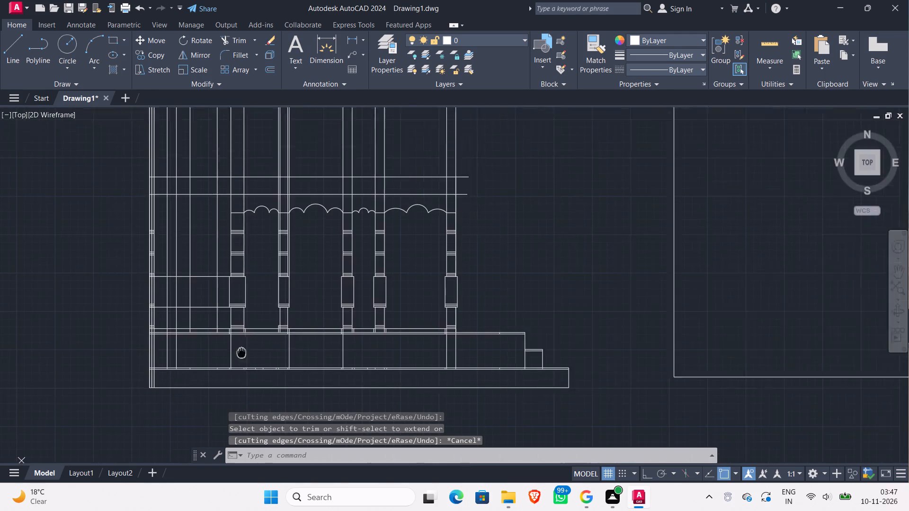
middle_drag(227, 358, 174, 379)
middle_drag(334, 323, 338, 347)
scroll(340, 336, down, 1)
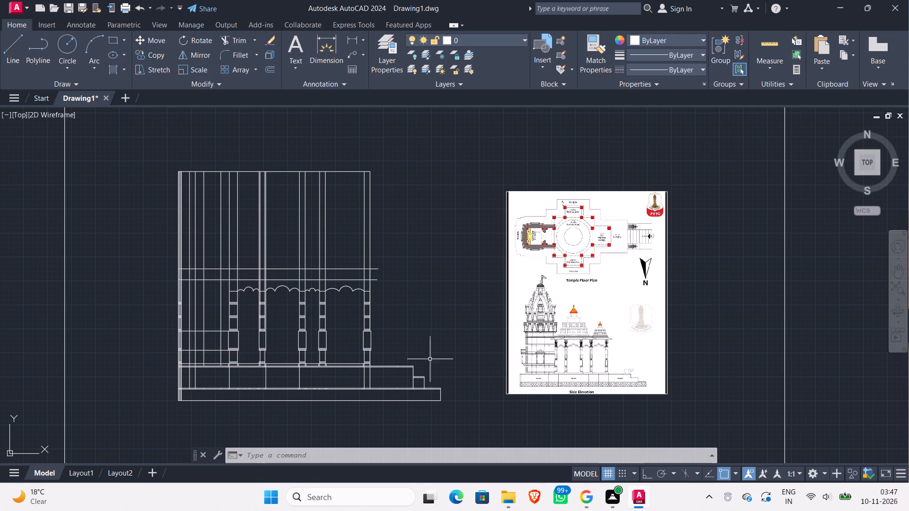
scroll(605, 355, up, 1)
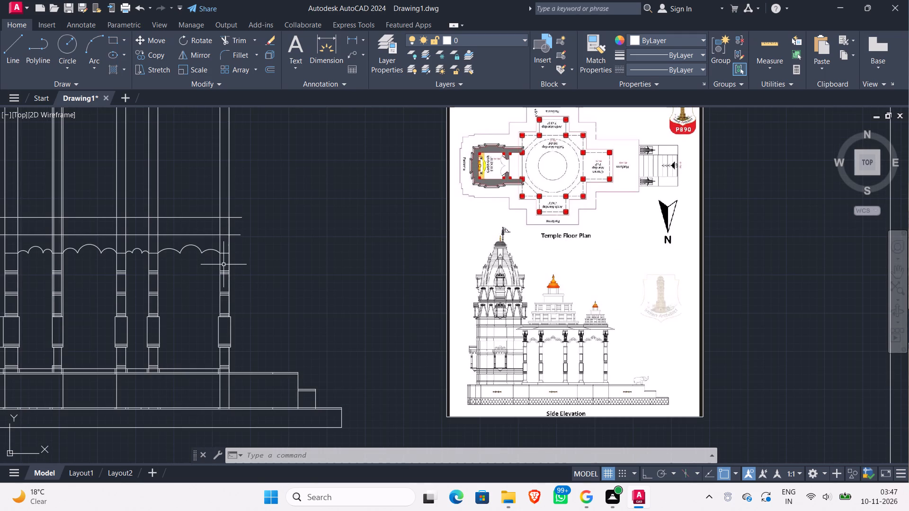
scroll(620, 348, up, 2)
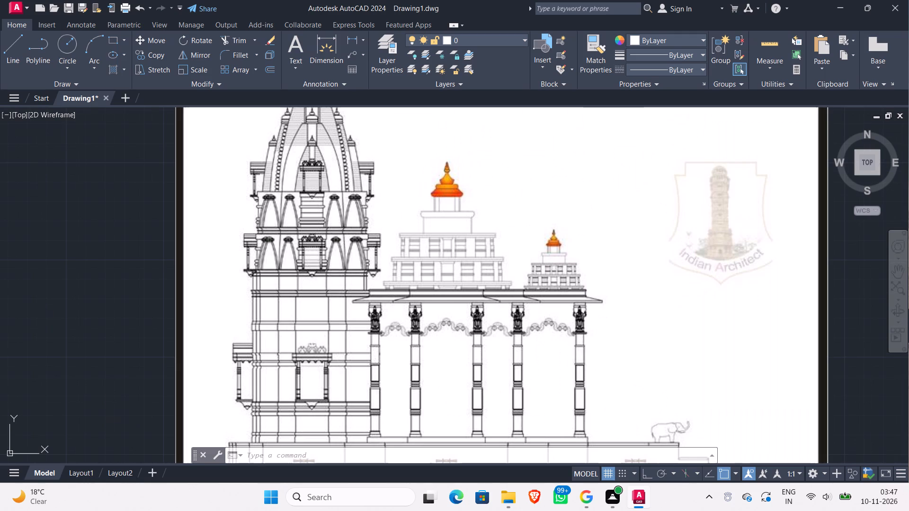
scroll(620, 348, down, 3)
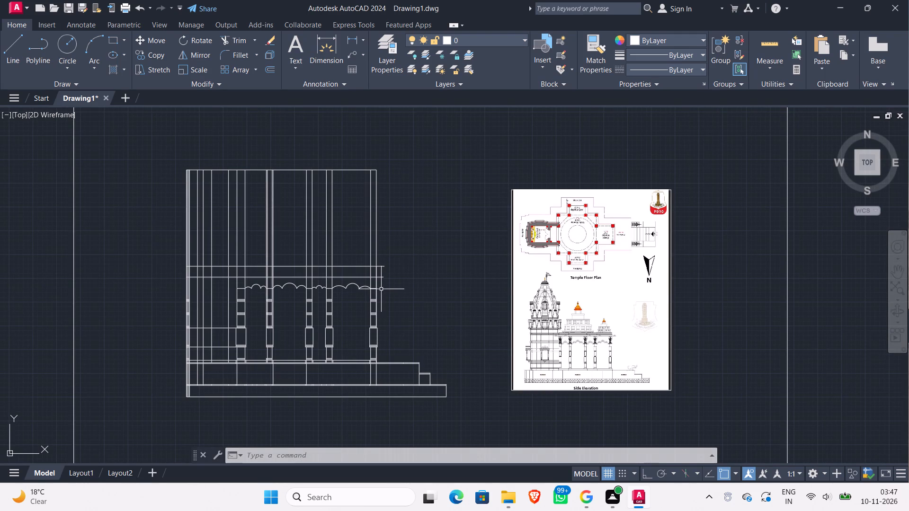
scroll(593, 338, up, 5)
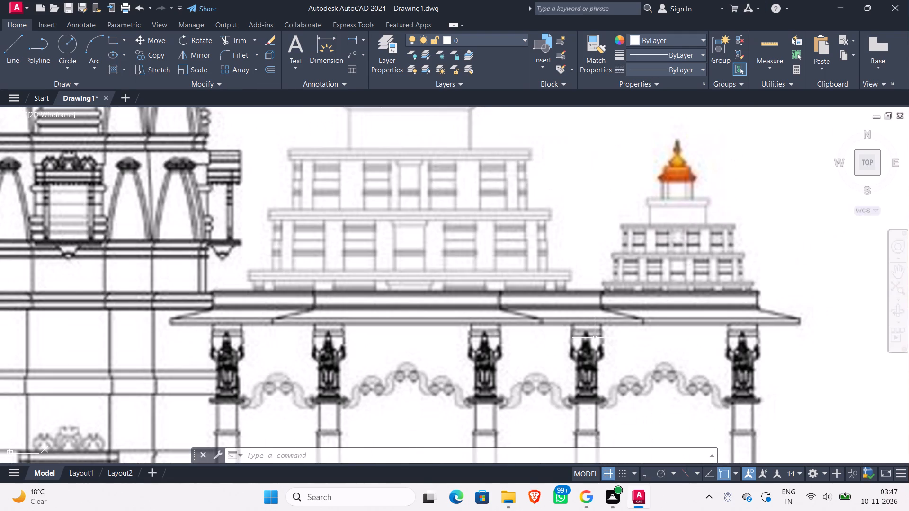
scroll(595, 337, down, 2)
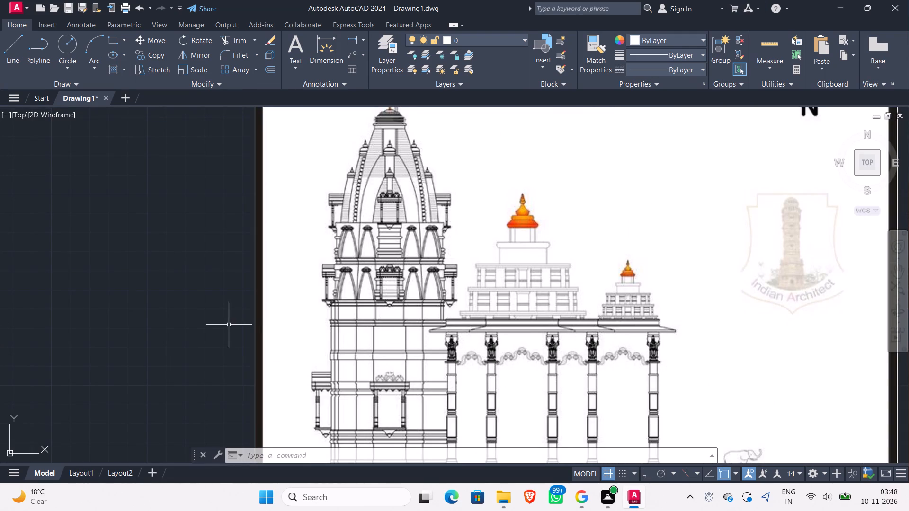
middle_drag(218, 325, 401, 335)
scroll(338, 335, down, 2)
middle_drag(283, 335, 468, 332)
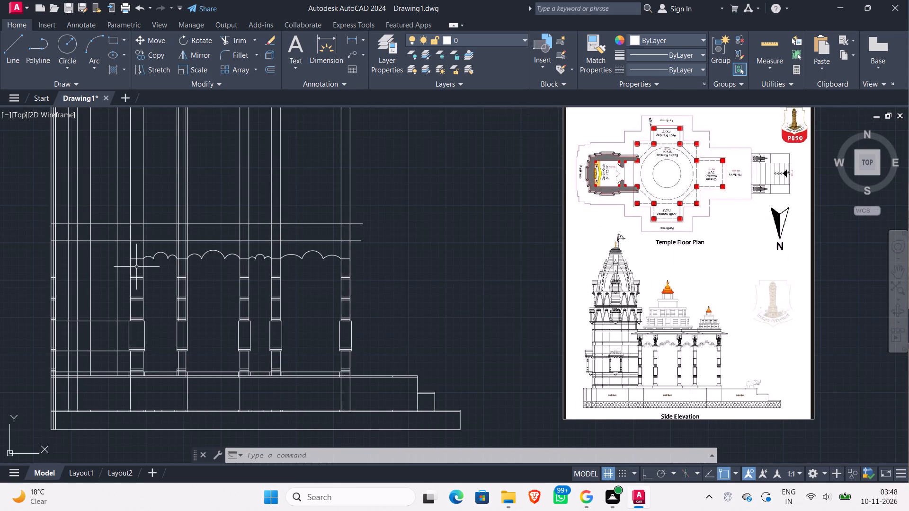
Draw a sloping line from the lower beam line at the first column's outer edge, about 1'-2" outward and 1'-11" down, then return horizontally to the column.
scroll(121, 262, up, 2)
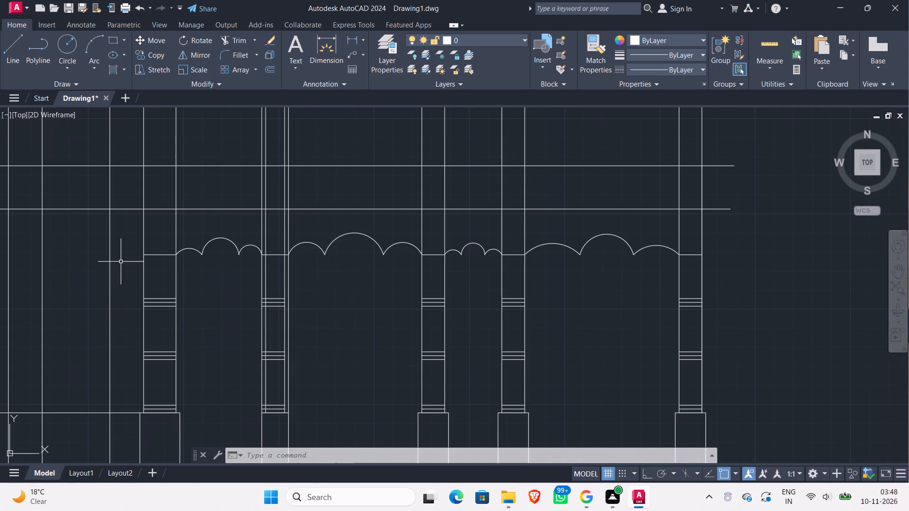
key(l)
key(Return)
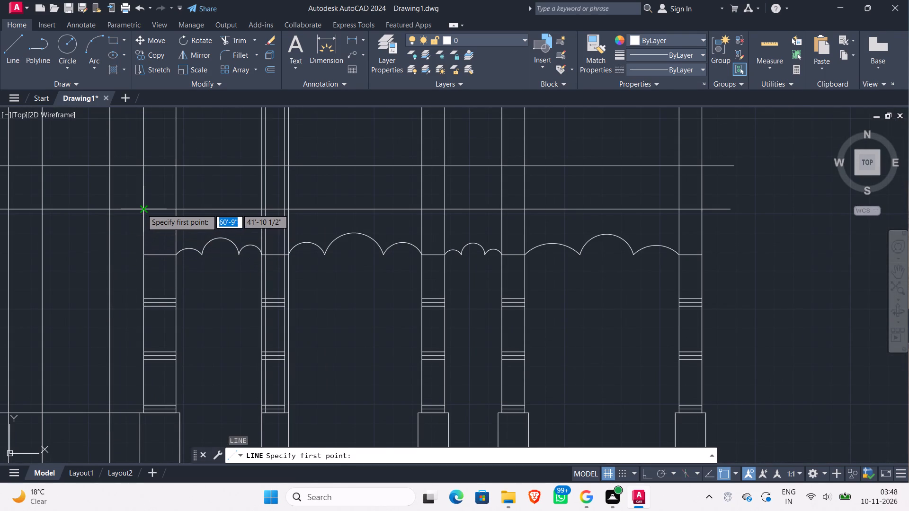
click(142, 209)
click(117, 252)
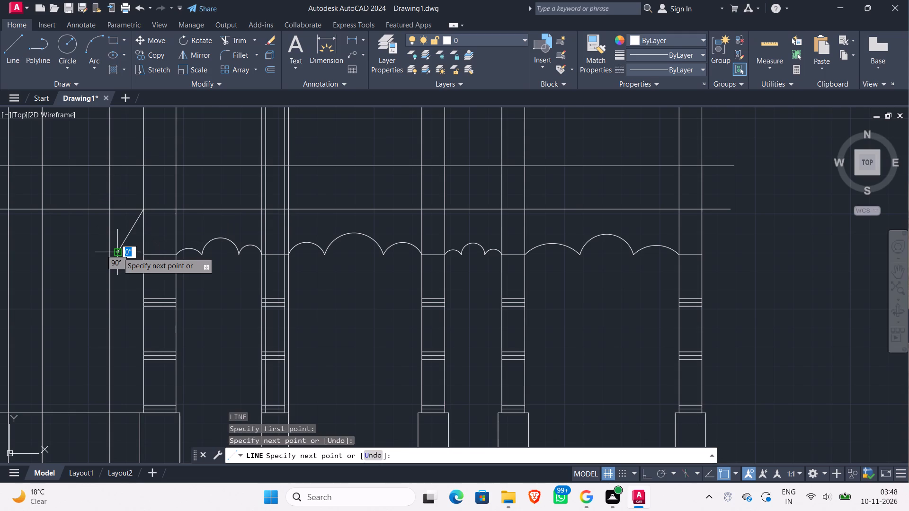
click(117, 252)
click(143, 253)
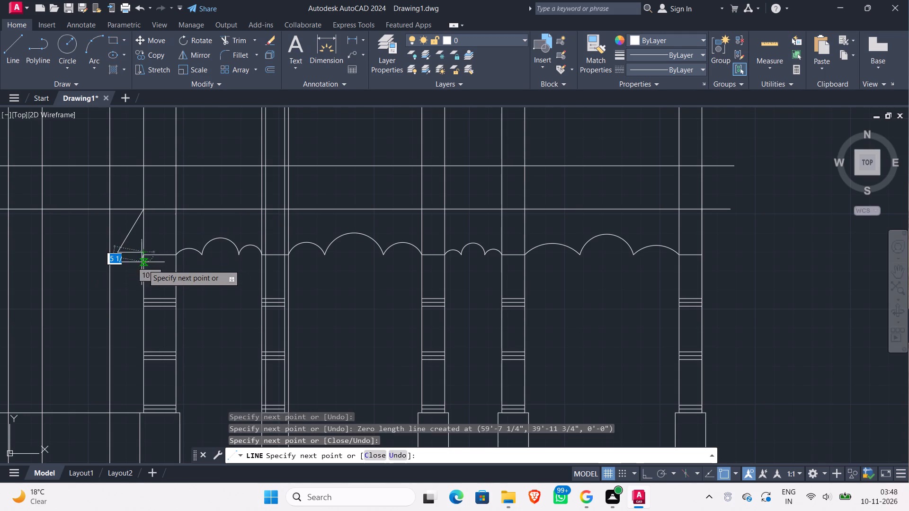
click(144, 255)
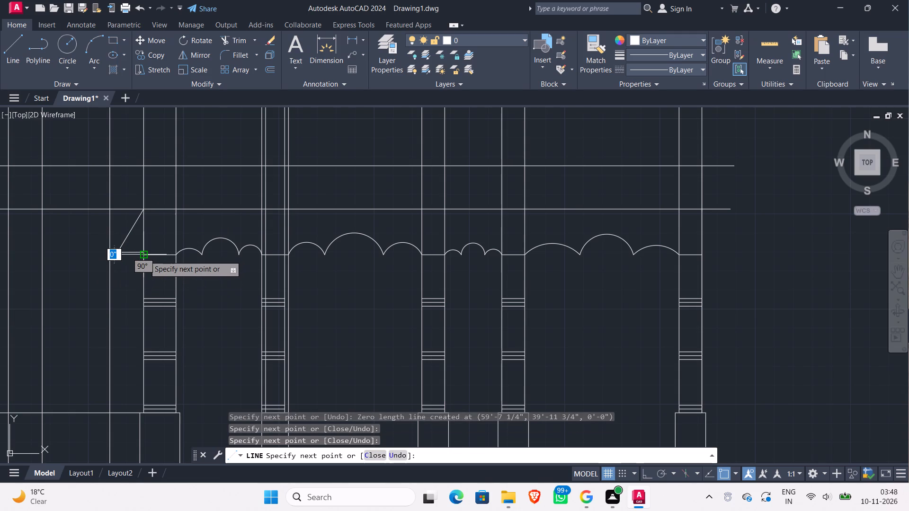
key(Escape)
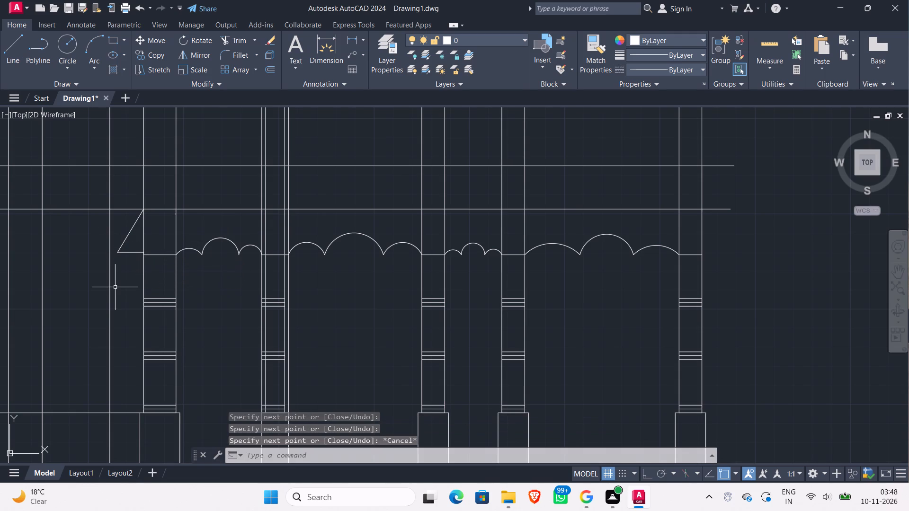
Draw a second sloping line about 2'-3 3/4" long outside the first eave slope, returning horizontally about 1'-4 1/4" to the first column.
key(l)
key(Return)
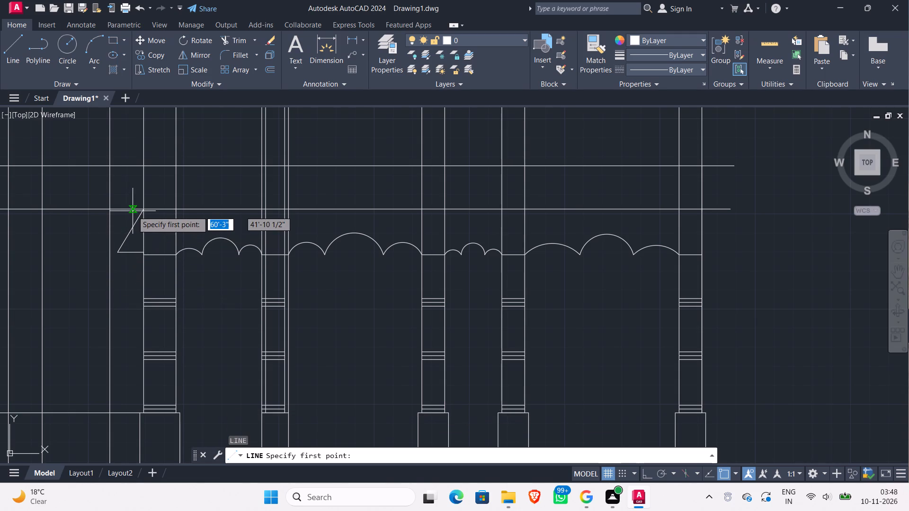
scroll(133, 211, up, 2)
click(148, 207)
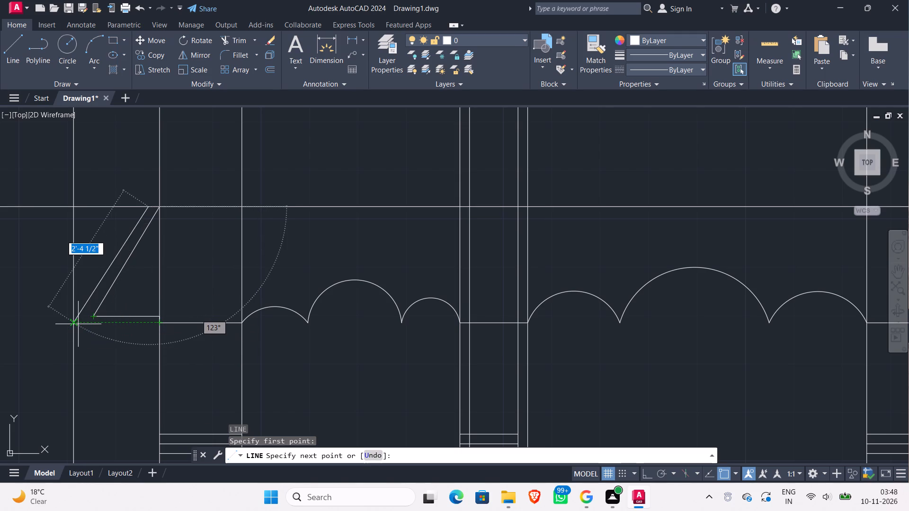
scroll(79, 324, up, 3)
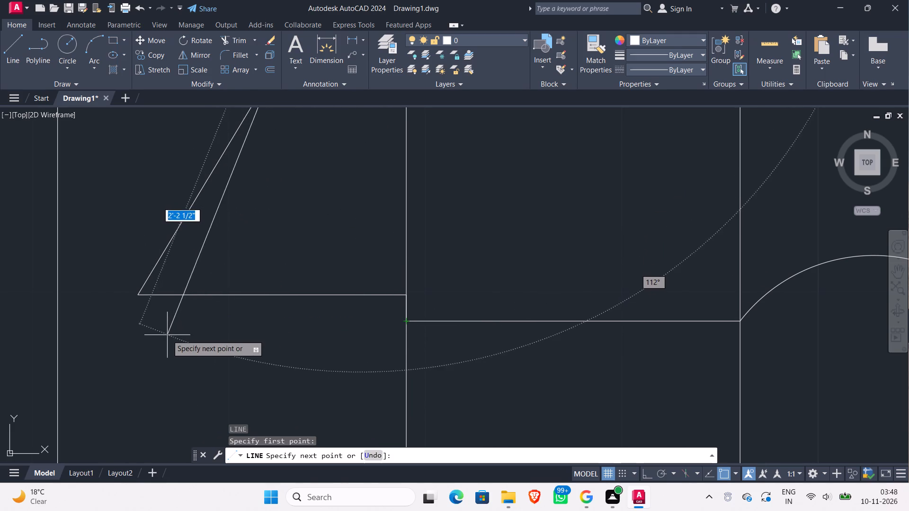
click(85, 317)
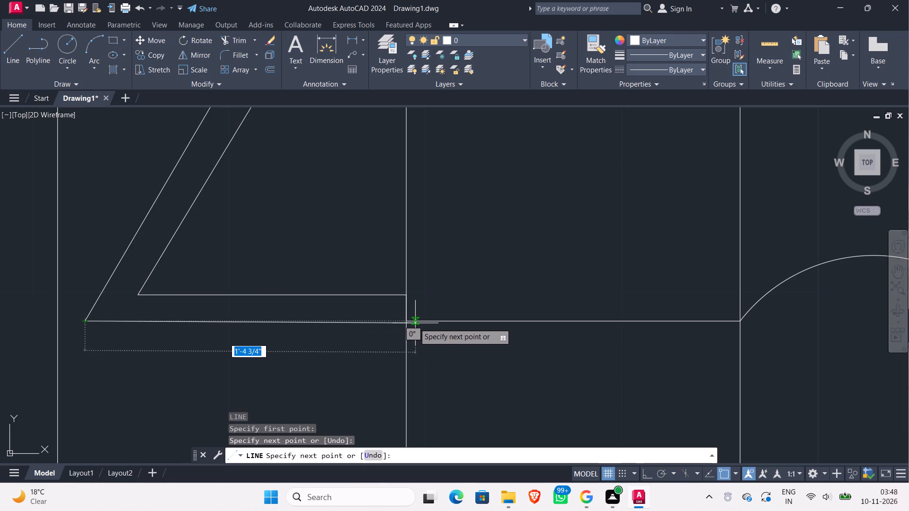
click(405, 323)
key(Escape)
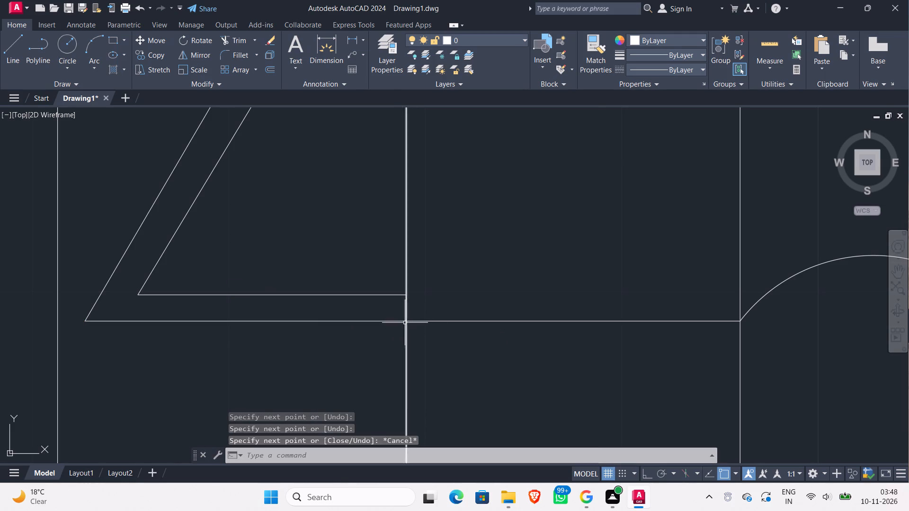
Erase the two nested sloping eave outlines with their horizontal returns beside the first column.
scroll(359, 337, down, 4)
scroll(398, 358, down, 2)
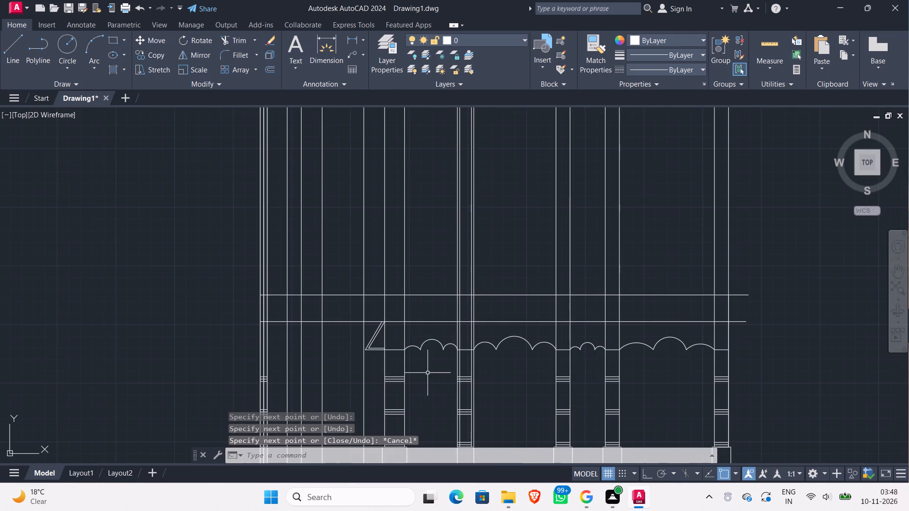
middle_drag(430, 373, 319, 338)
scroll(317, 335, down, 1)
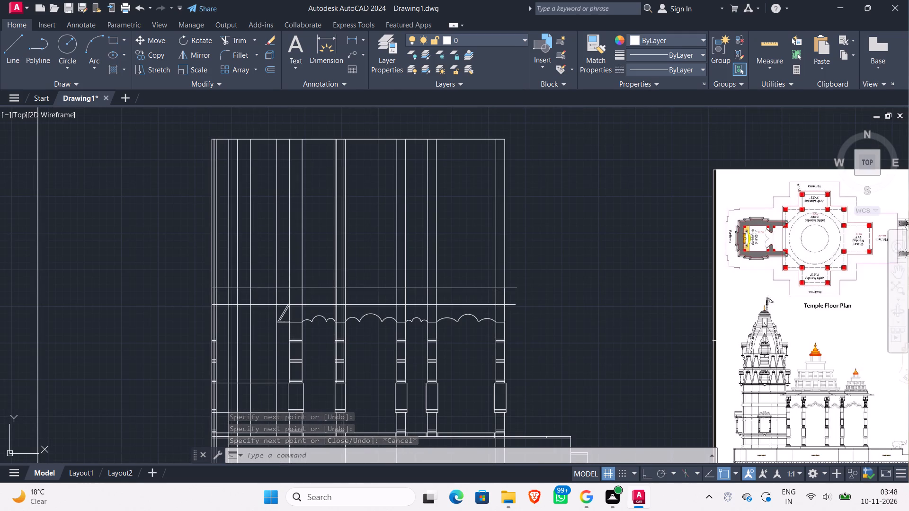
scroll(788, 378, up, 2)
scroll(802, 399, down, 2)
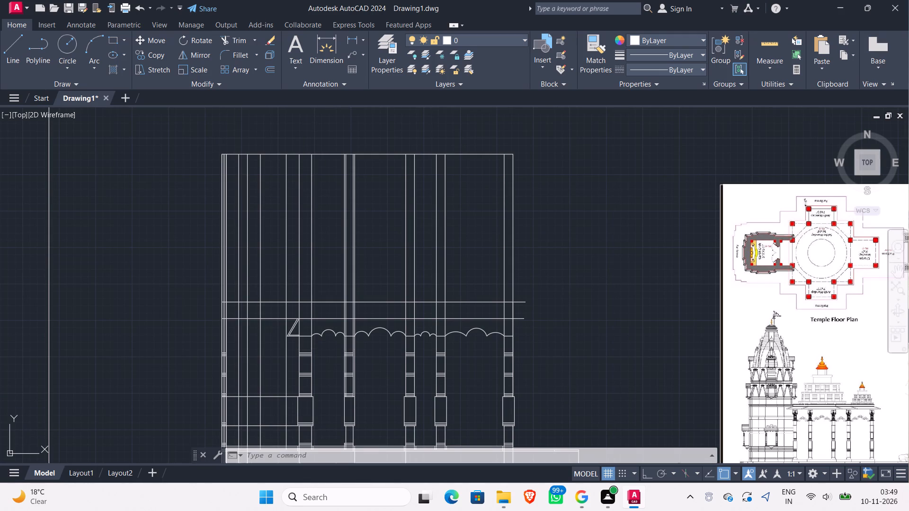
scroll(808, 384, up, 2)
scroll(808, 387, down, 2)
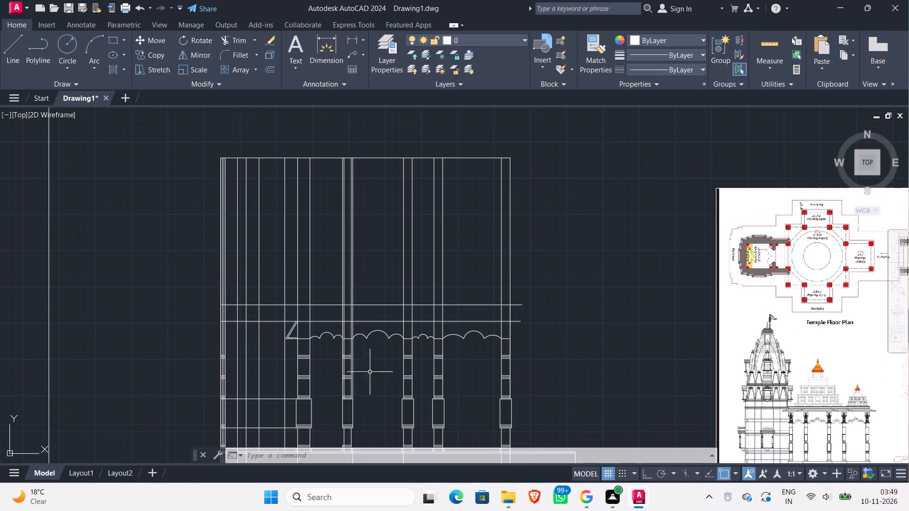
scroll(289, 344, up, 4)
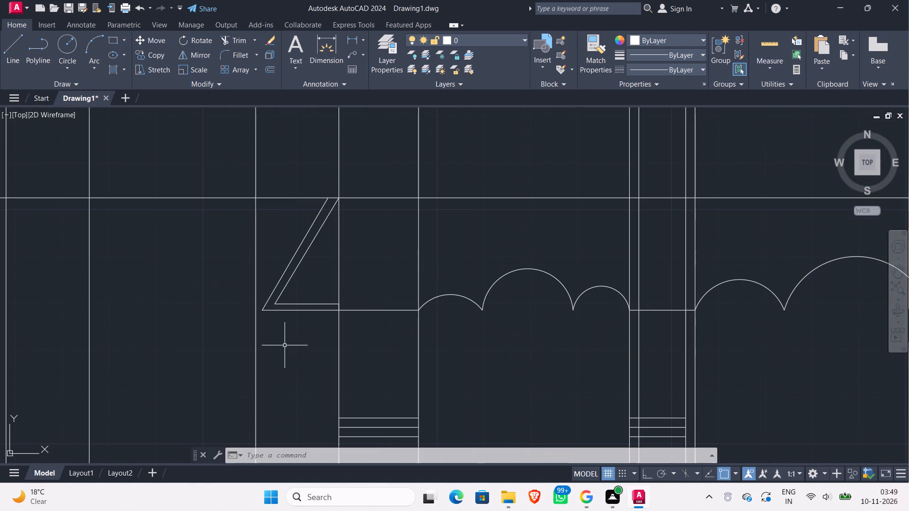
click(294, 329)
click(275, 230)
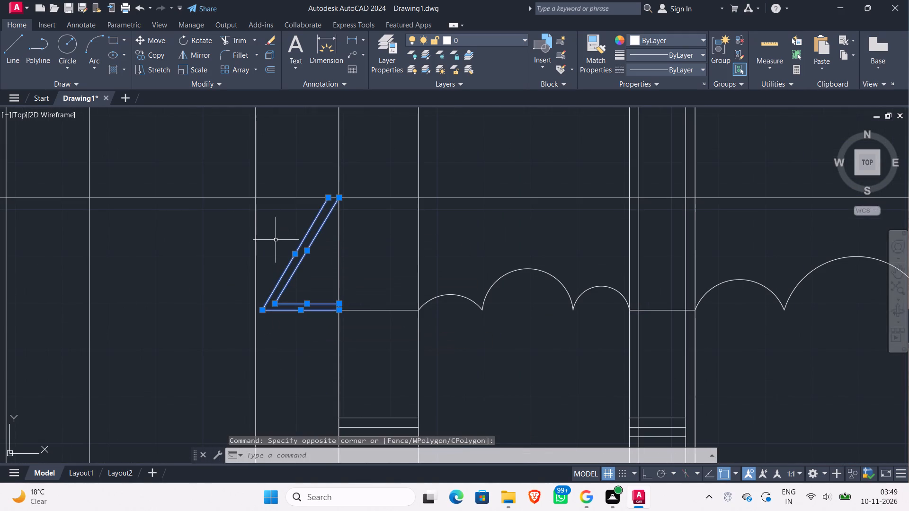
key(Delete)
Draw a sloping eave line about 2'-6" long from the upper beam line at the vertical outside the first column, outward to the lower beam line.
middle_drag(276, 240, 254, 291)
scroll(276, 251, down, 1)
scroll(258, 288, down, 1)
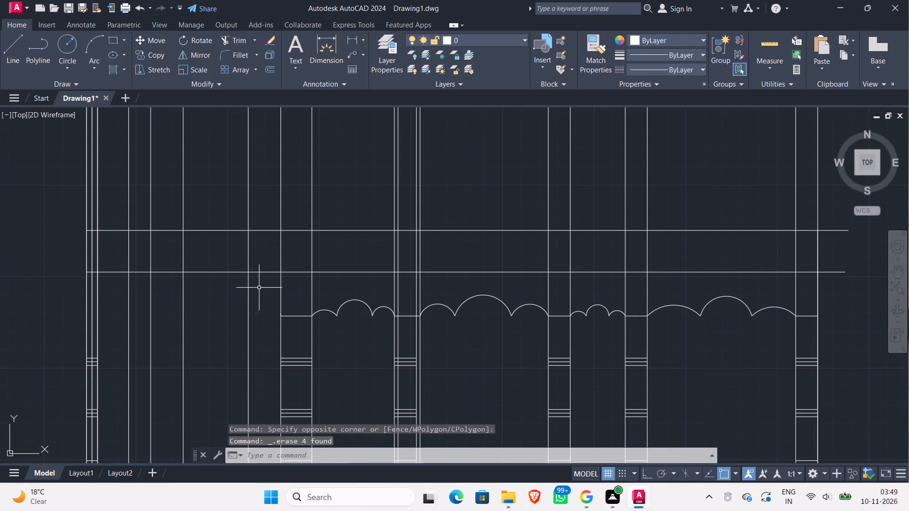
key(l)
key(Return)
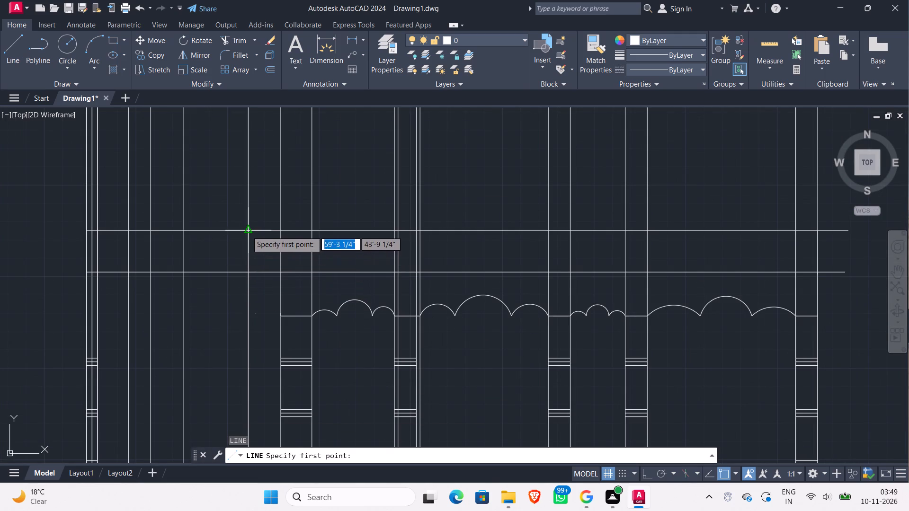
click(247, 230)
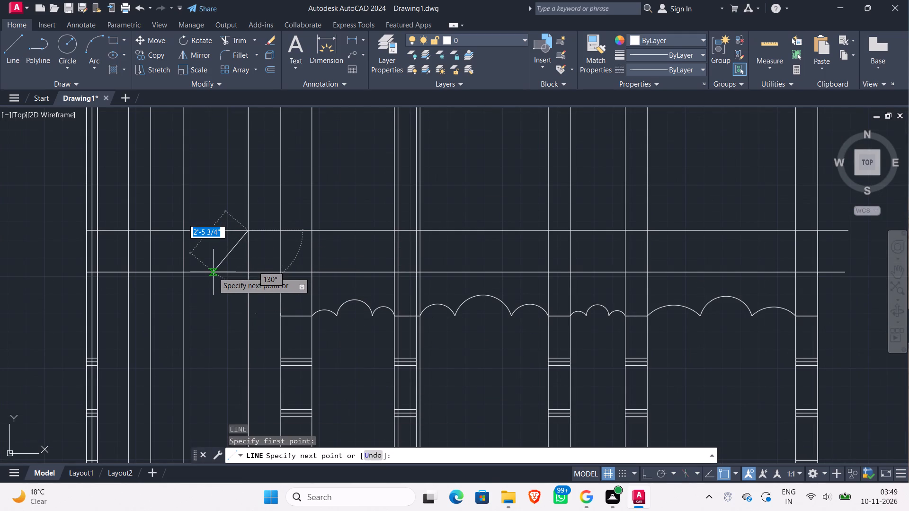
click(213, 272)
key(Escape)
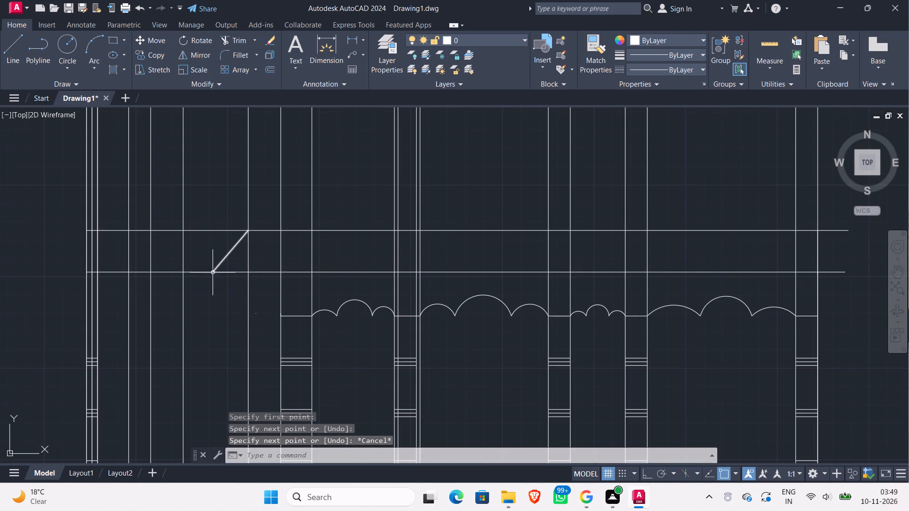
Offset the lower beam line 2" upward across the column bays.
scroll(212, 305, down, 2)
middle_drag(210, 309, 140, 305)
scroll(662, 383, up, 2)
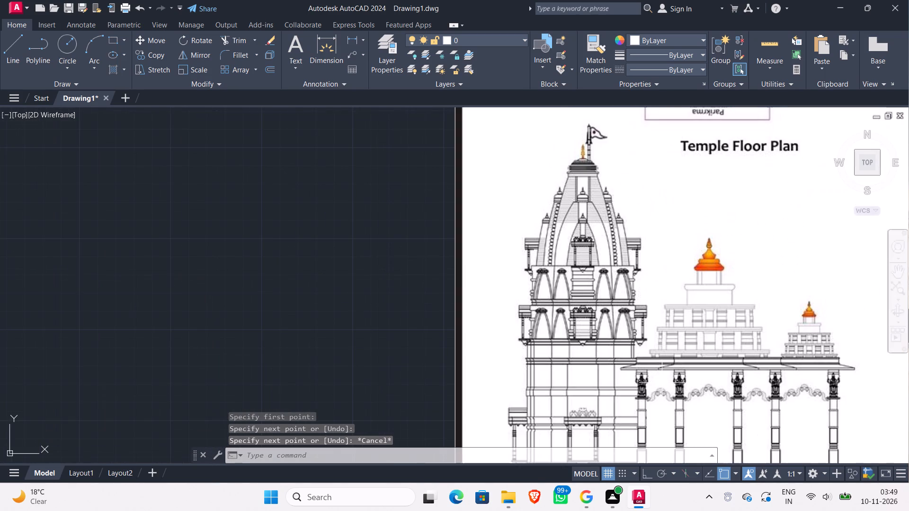
scroll(659, 388, down, 1)
middle_drag(317, 346, 321, 346)
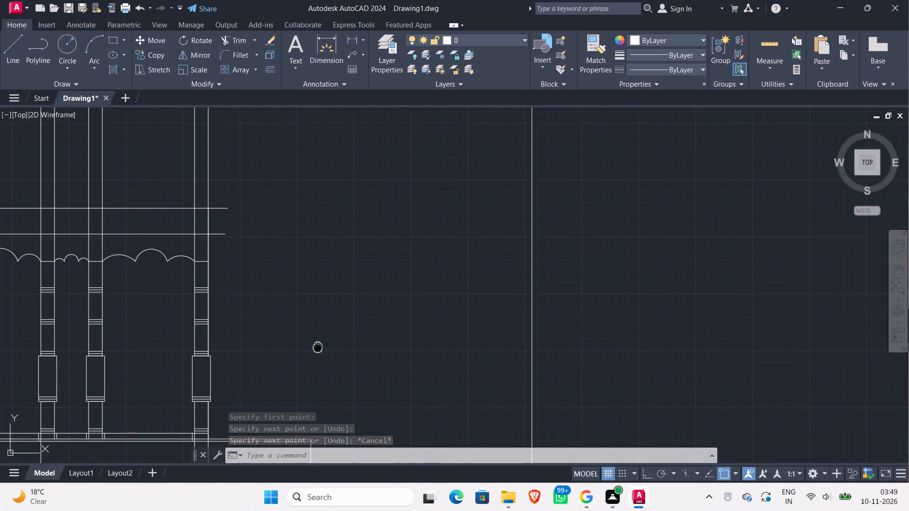
middle_drag(321, 346, 549, 341)
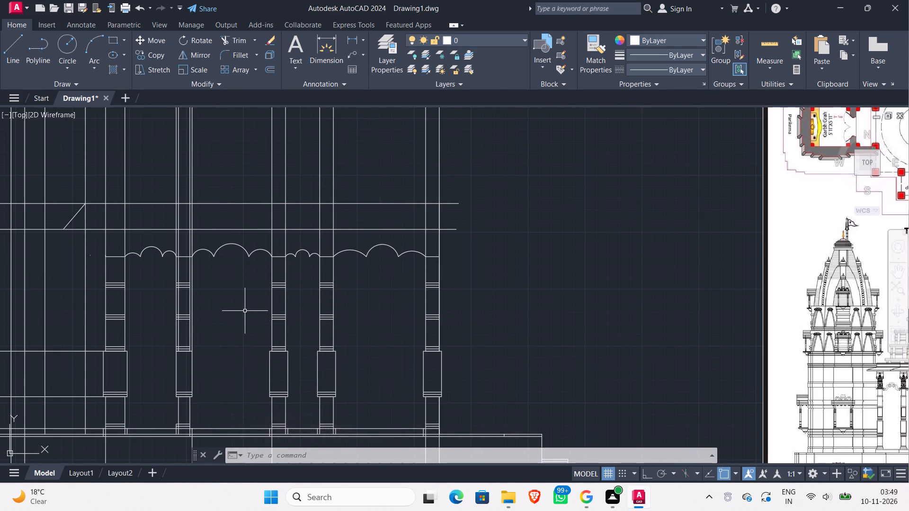
key(o)
key(Return)
key(Return)
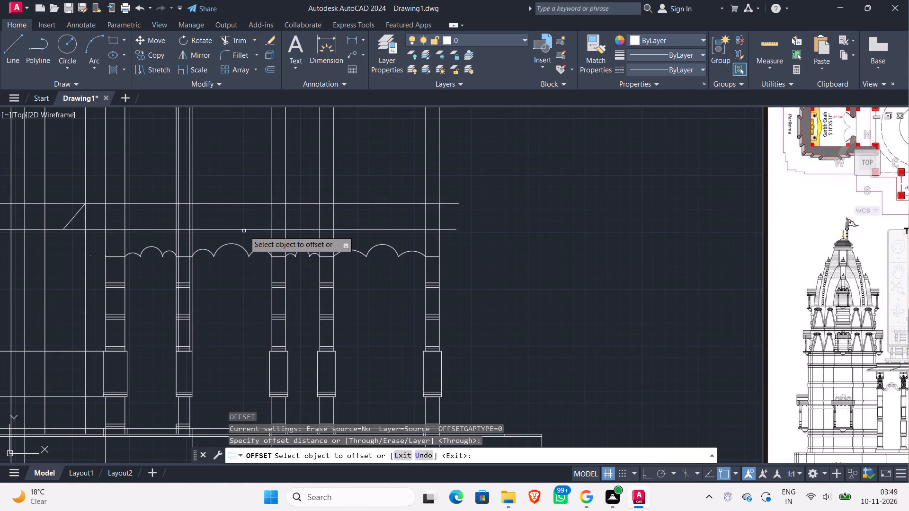
click(250, 229)
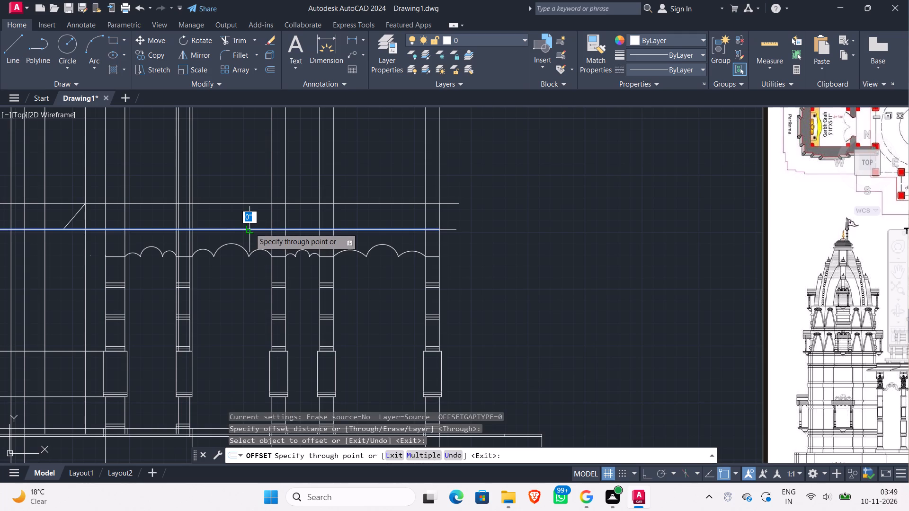
text(2")
key(Return)
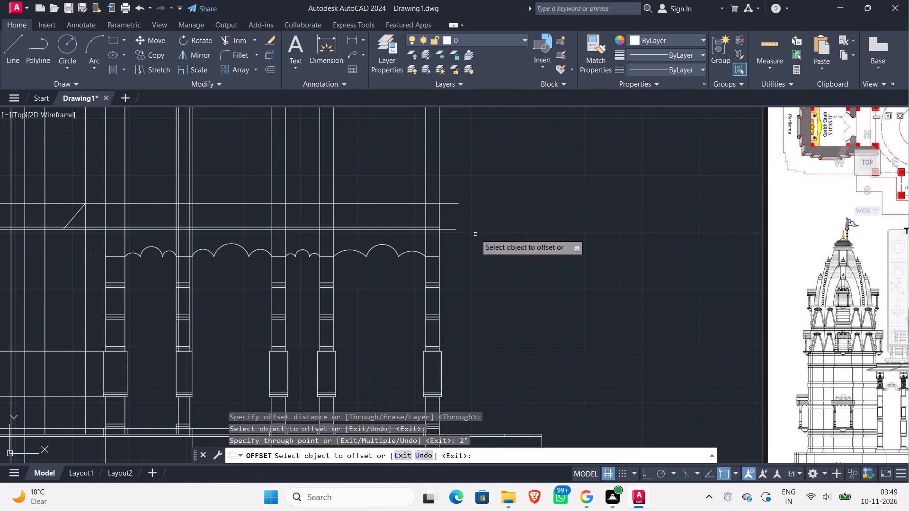
scroll(481, 234, down, 1)
middle_drag(481, 234, 440, 234)
scroll(745, 323, up, 1)
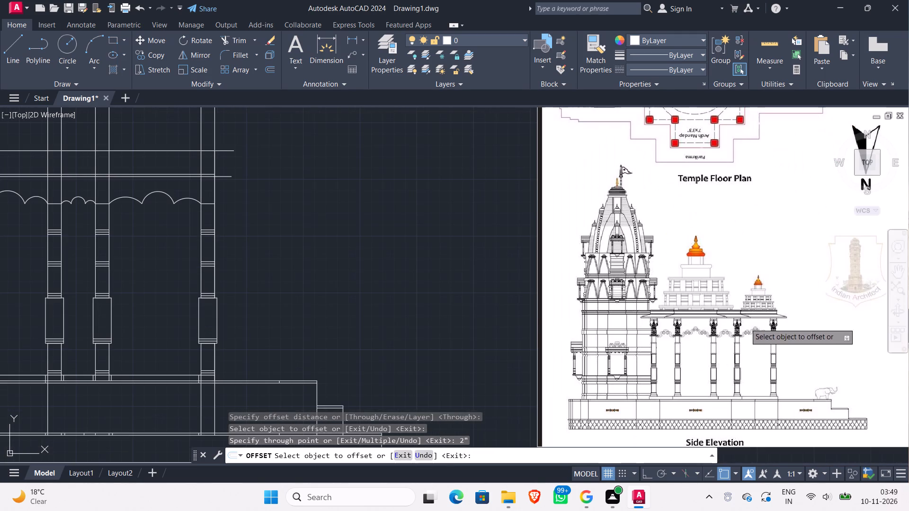
scroll(401, 310, down, 1)
scroll(296, 235, up, 1)
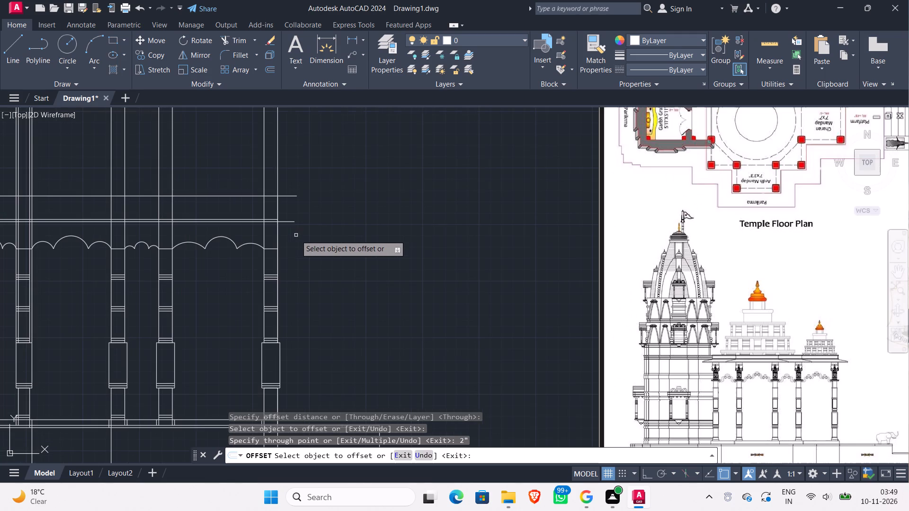
key(Escape)
Extend the offset beam line about 1'-3" beyond the last column with a new line and close it down to the lower beam line's end.
key(l)
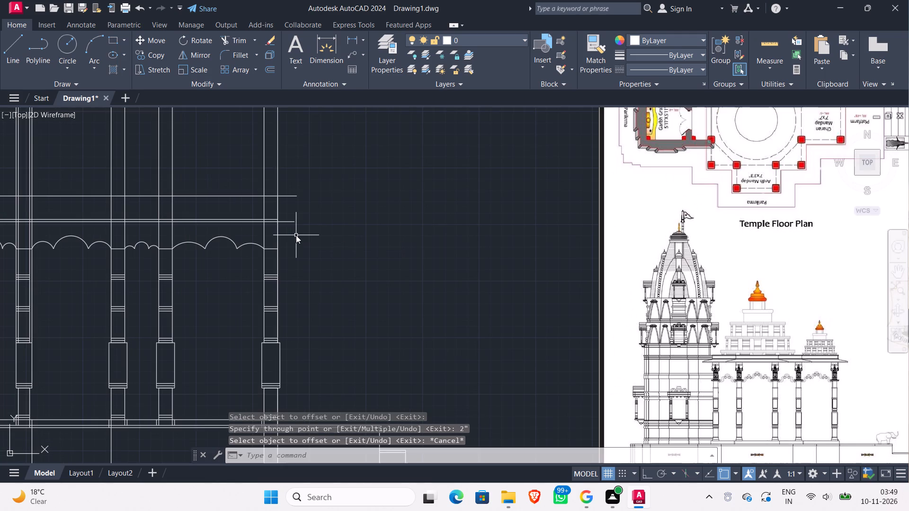
key(Return)
scroll(297, 226, up, 1)
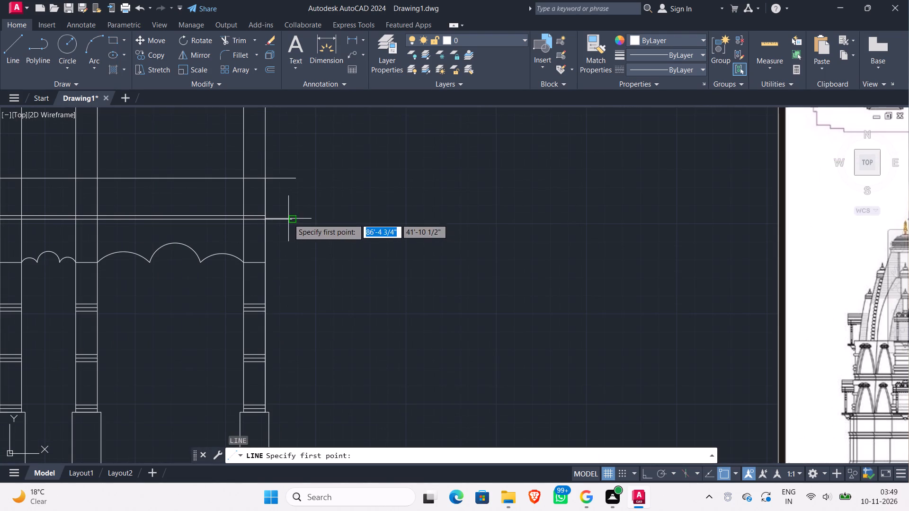
scroll(265, 211, up, 2)
click(264, 220)
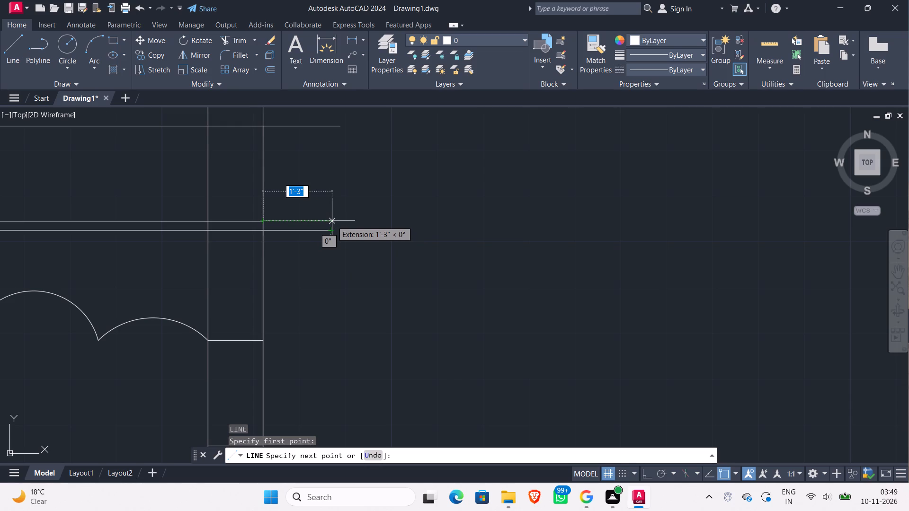
click(332, 221)
click(332, 229)
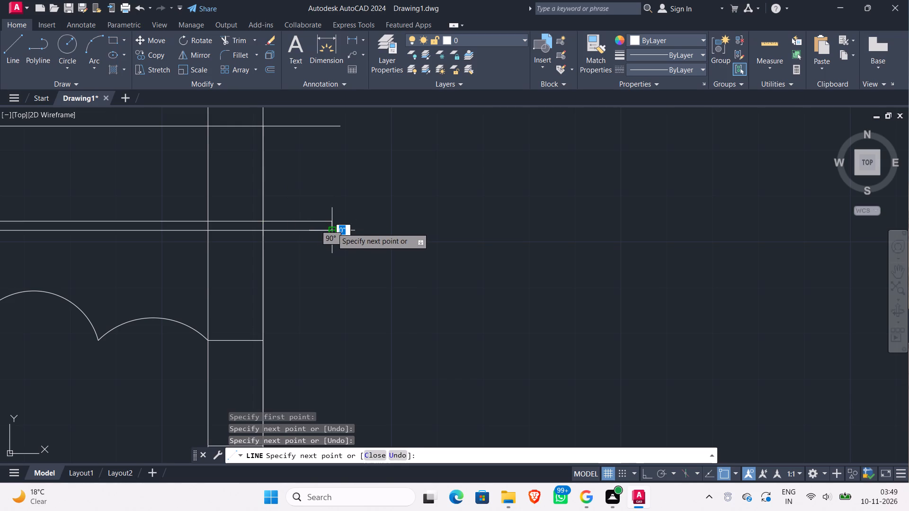
key(Escape)
Draw a sloping eave line about 2'-1 1/2" long from the thin band's outer upper corner to the upper beam line at the last column's outer edge.
scroll(366, 230, down, 3)
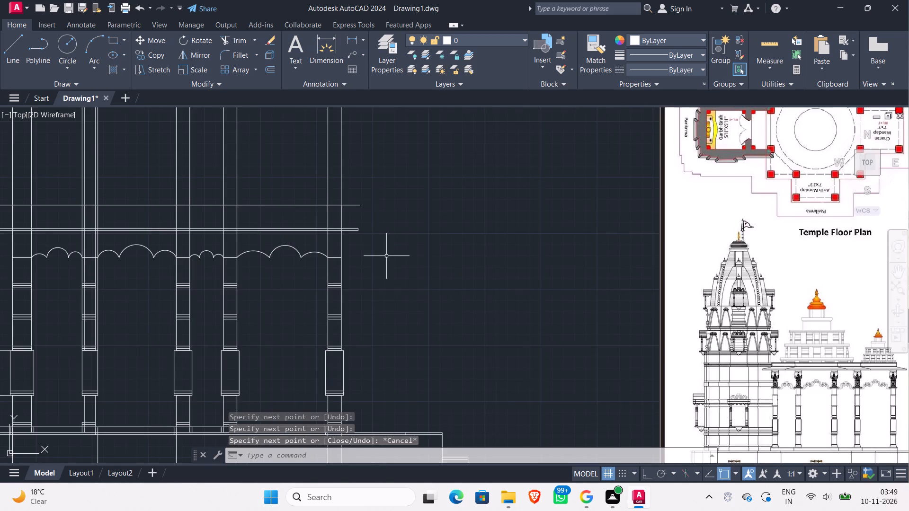
middle_drag(389, 258, 333, 264)
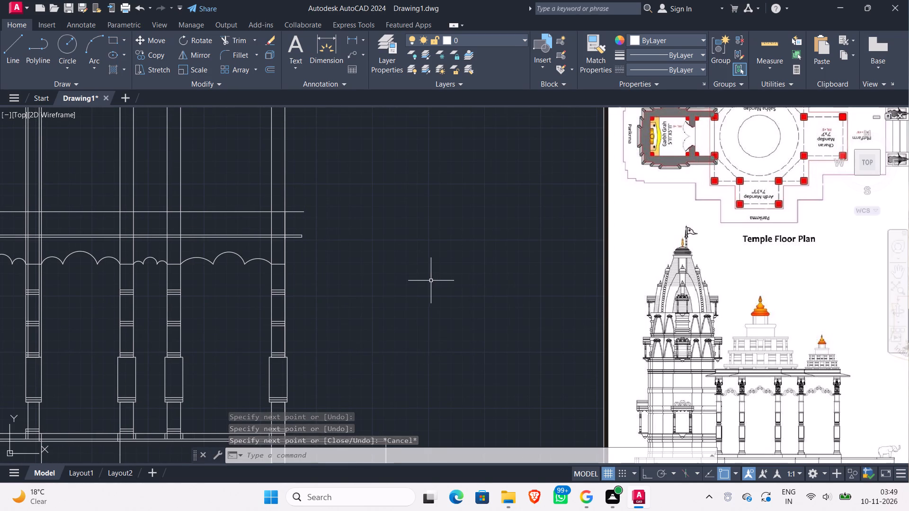
scroll(430, 280, up, 1)
key(l)
key(Return)
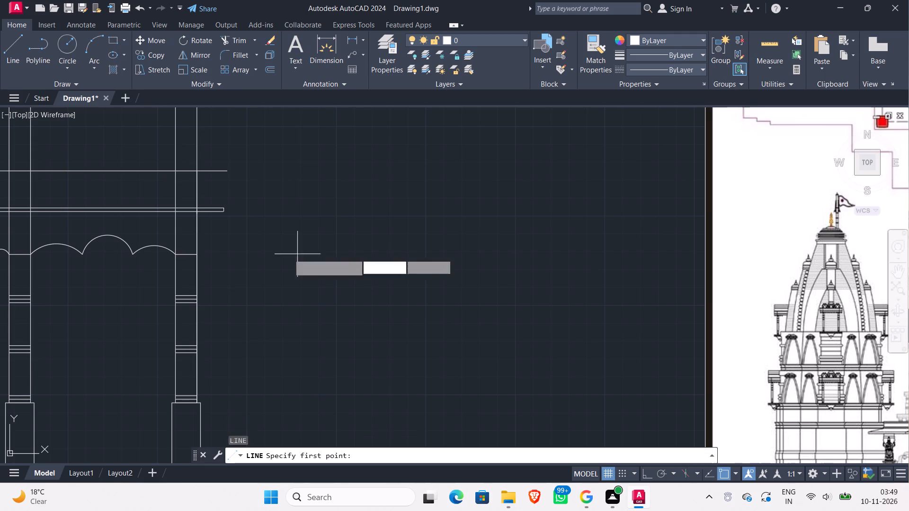
click(223, 206)
scroll(203, 183, down, 2)
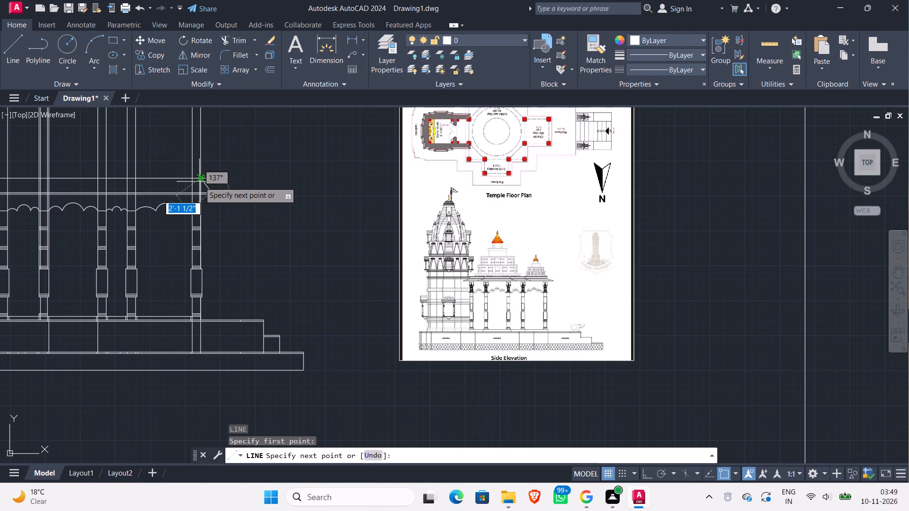
scroll(199, 182, up, 2)
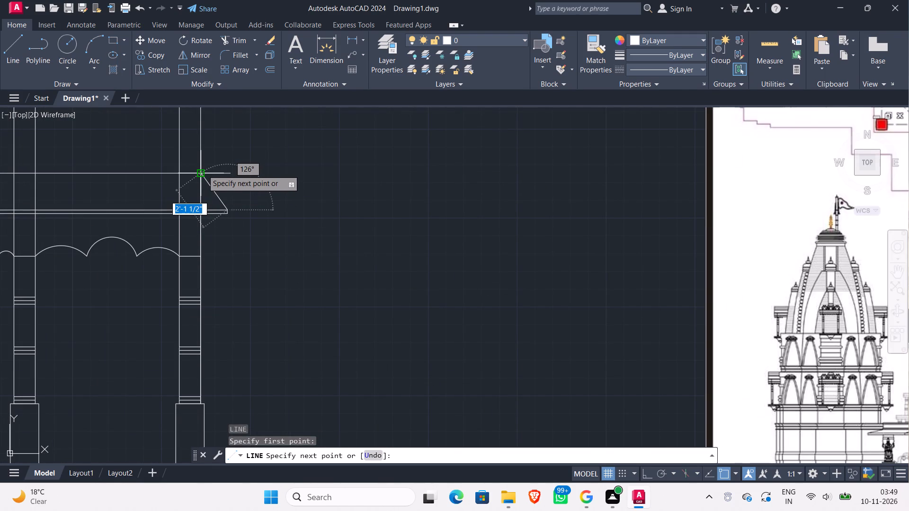
click(203, 170)
key(Escape)
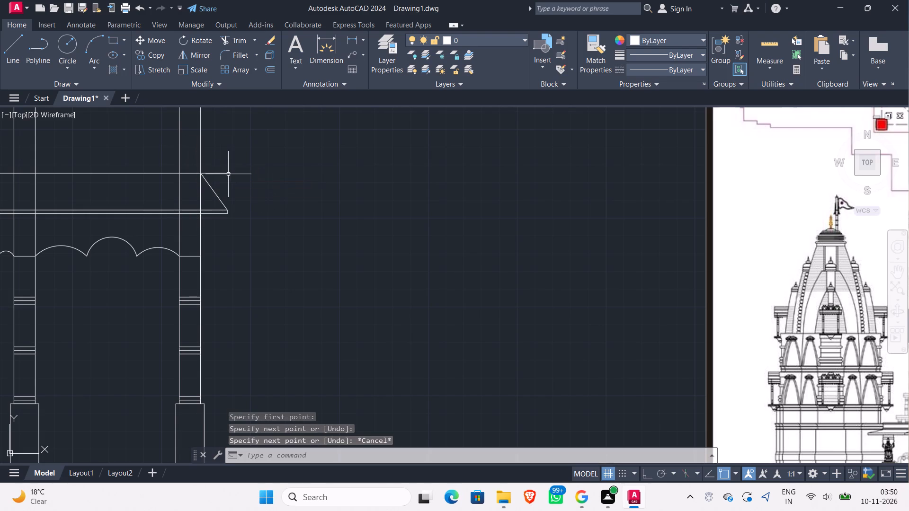
Trim the upper beam line's overhang beyond the sloping eave at the last column.
key(t)
key(r)
key(Return)
key(Return)
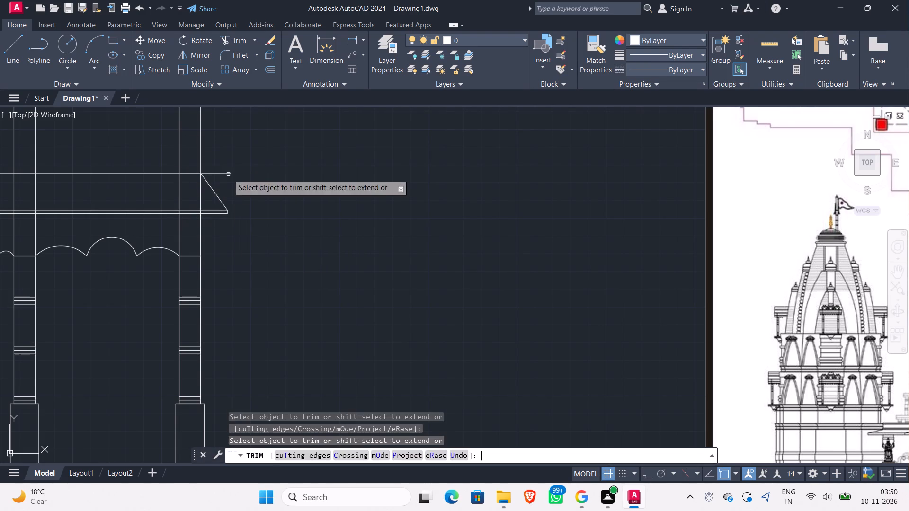
click(227, 187)
click(222, 159)
scroll(261, 168, down, 1)
middle_drag(262, 168, 321, 295)
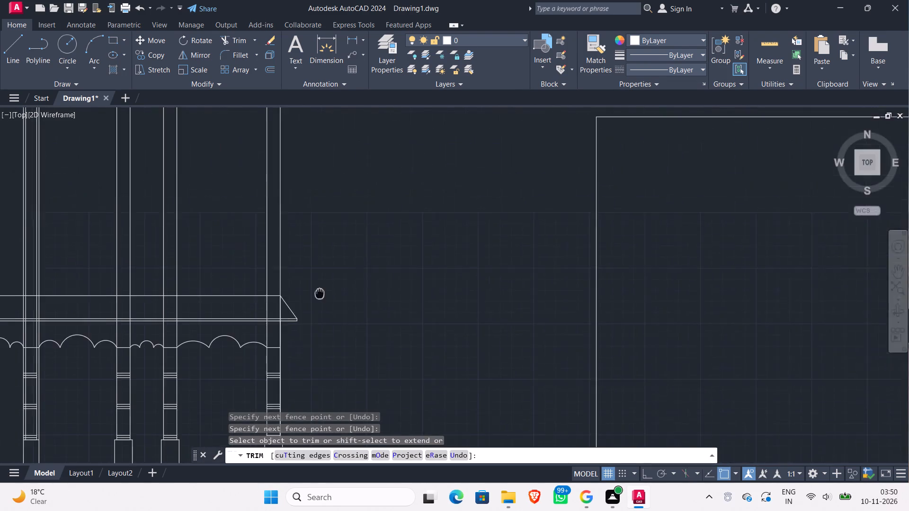
Compare the drafted eave and beam lines above the columns with the side elevation in the reference image.
middle_drag(321, 295, 321, 295)
scroll(330, 286, down, 1)
middle_drag(367, 321, 397, 237)
middle_drag(398, 235, 401, 284)
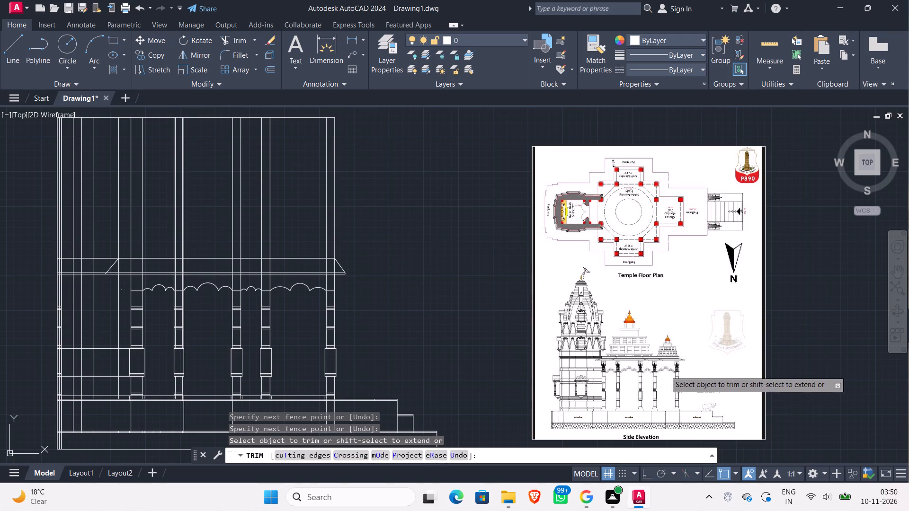
scroll(672, 353, up, 1)
scroll(660, 364, down, 1)
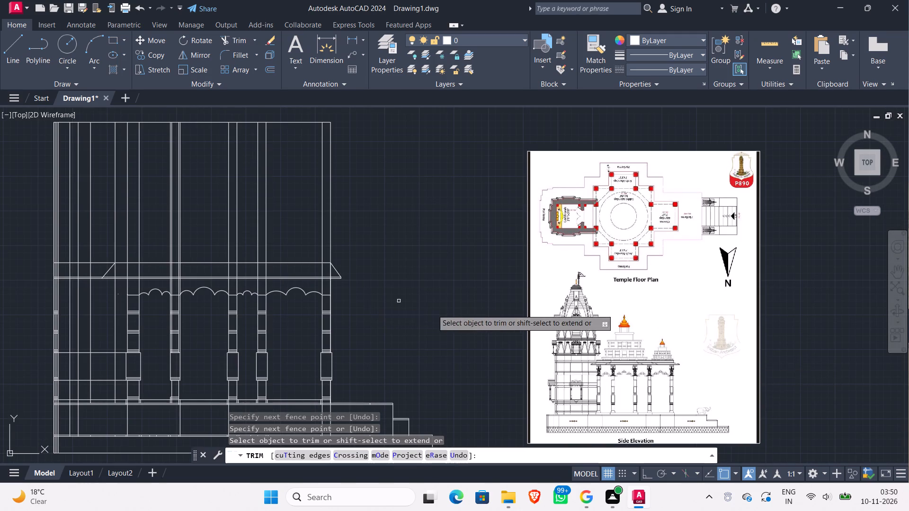
scroll(656, 358, up, 1)
scroll(606, 368, up, 1)
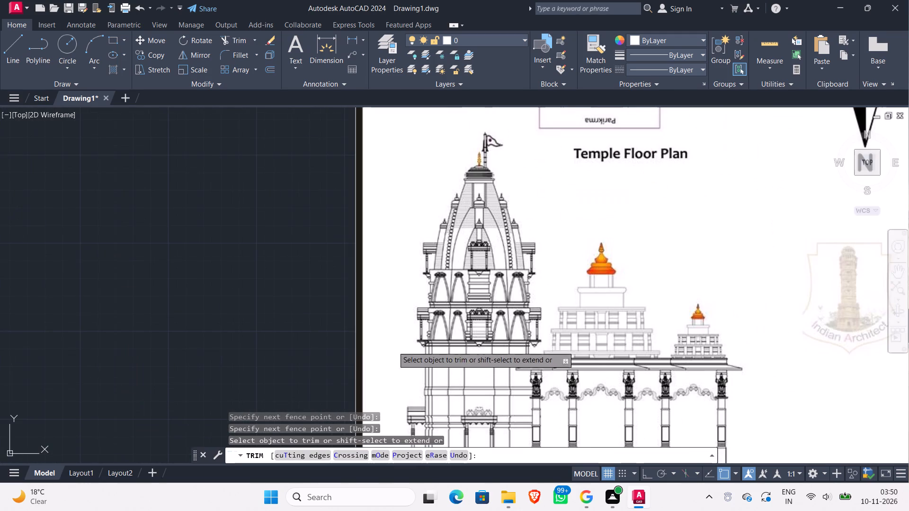
scroll(264, 317, down, 2)
middle_drag(229, 316, 352, 316)
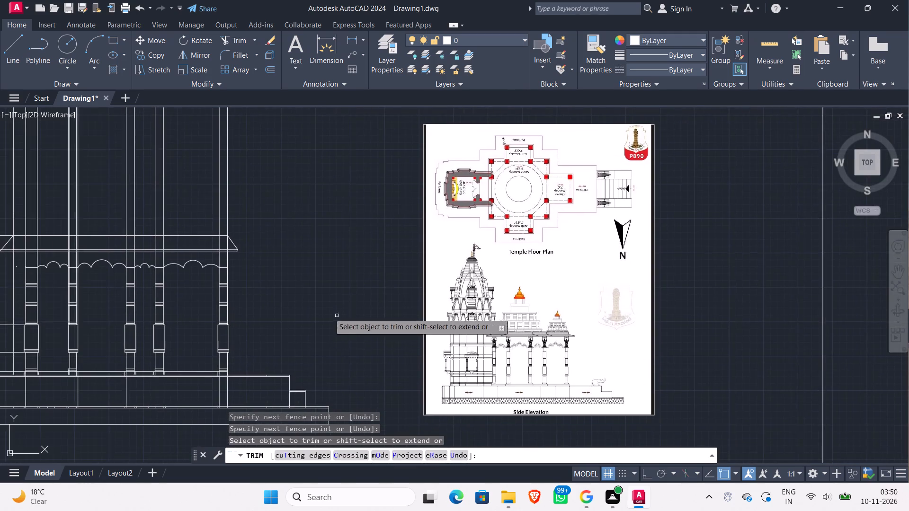
scroll(304, 303, down, 1)
middle_drag(304, 299, 405, 291)
scroll(359, 272, up, 1)
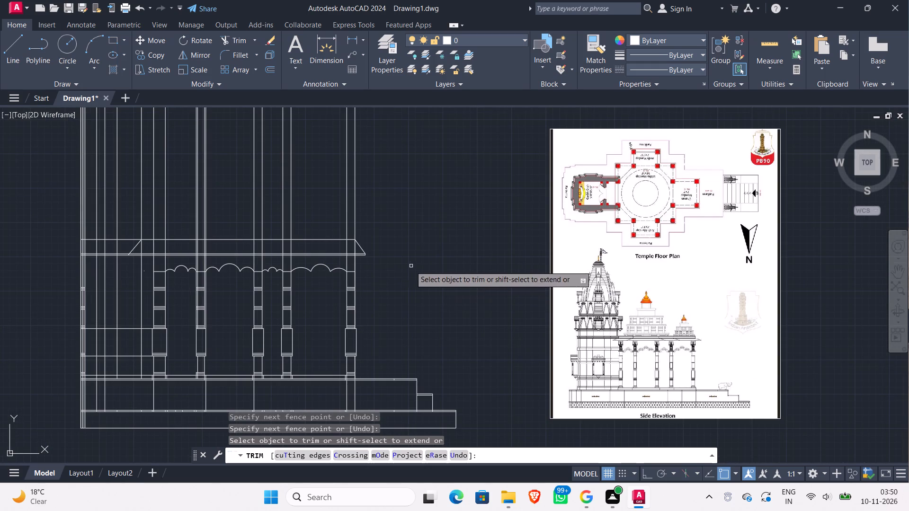
Trim the vertical column lines between the upper beam line and the thin band, from the last column to the first sloping eave line.
scroll(368, 252, up, 2)
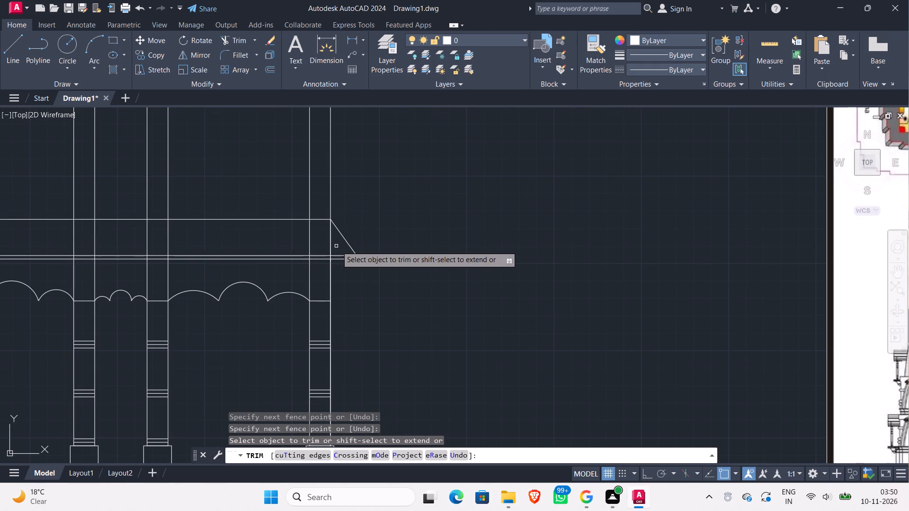
click(337, 246)
scroll(205, 238, down, 1)
middle_drag(205, 238, 448, 236)
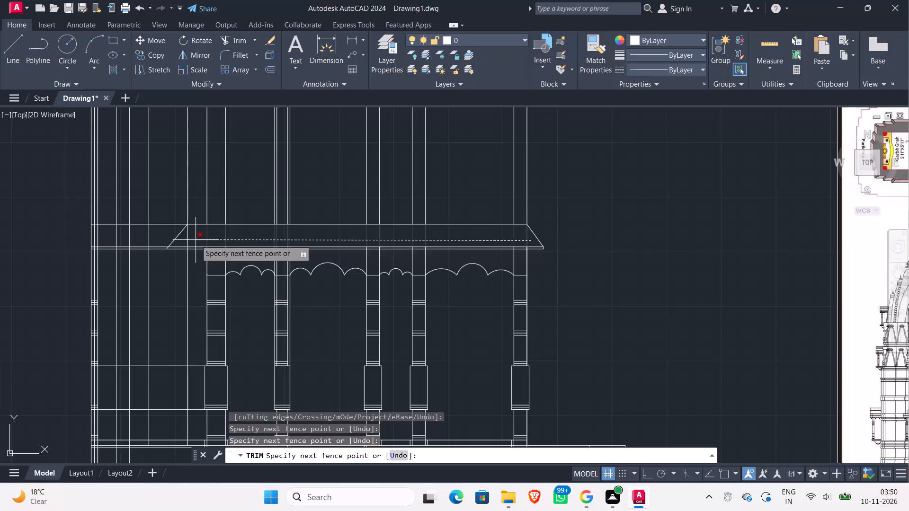
click(196, 240)
Examine the porch eave in the reference side elevation against the drafted eave.
scroll(699, 261, down, 1)
middle_drag(680, 260, 451, 244)
scroll(448, 242, down, 1)
scroll(561, 285, up, 3)
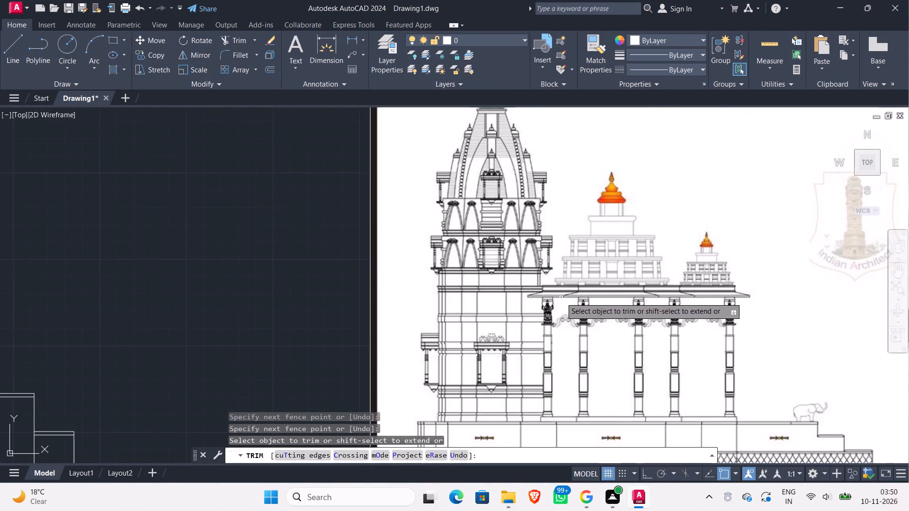
scroll(561, 298, down, 1)
middle_drag(311, 282, 517, 279)
scroll(386, 261, down, 1)
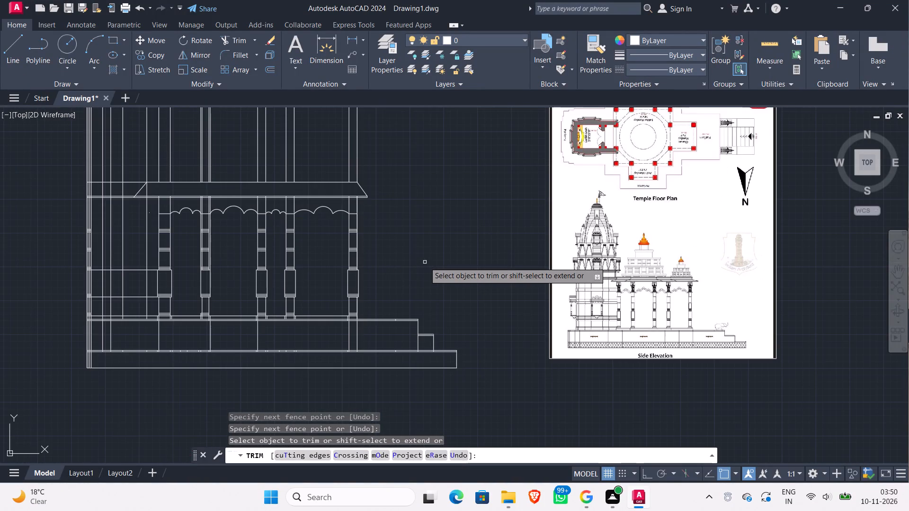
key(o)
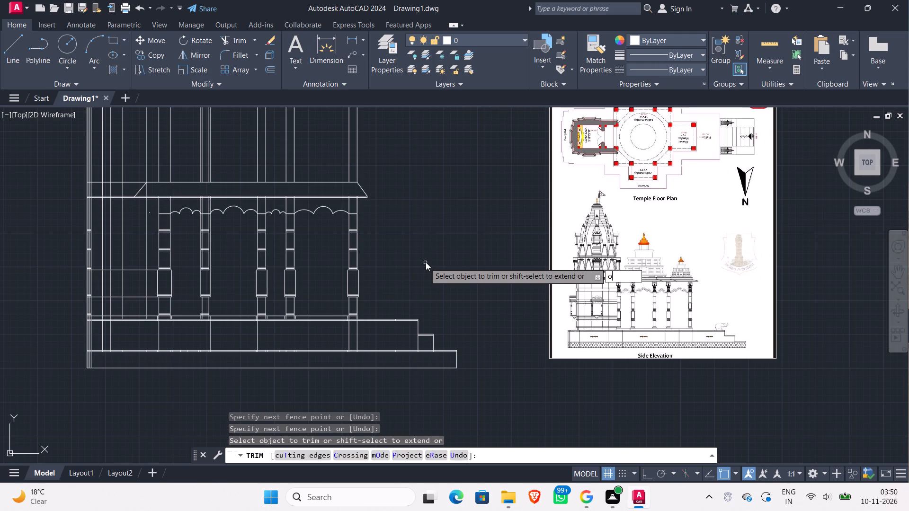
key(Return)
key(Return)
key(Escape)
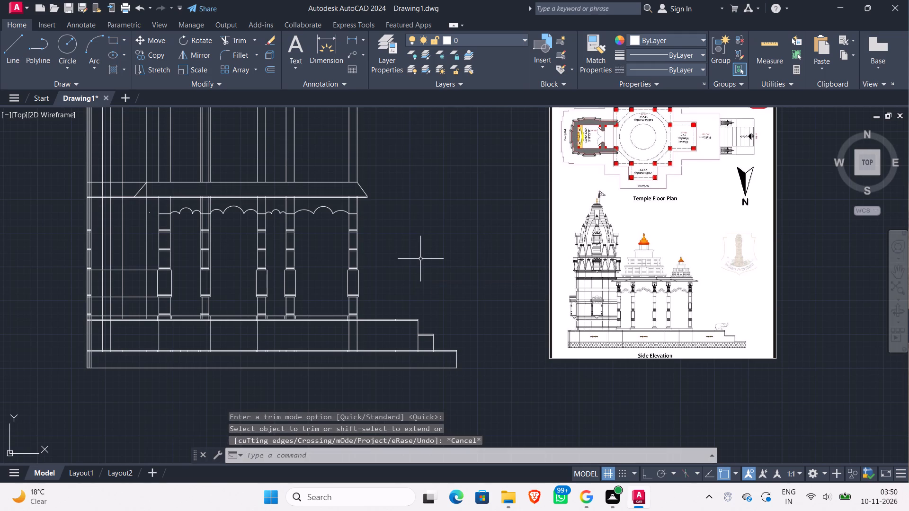
Offset the upper beam line 10" downward, inside the eave above the columns.
key(o)
key(Return)
key(Return)
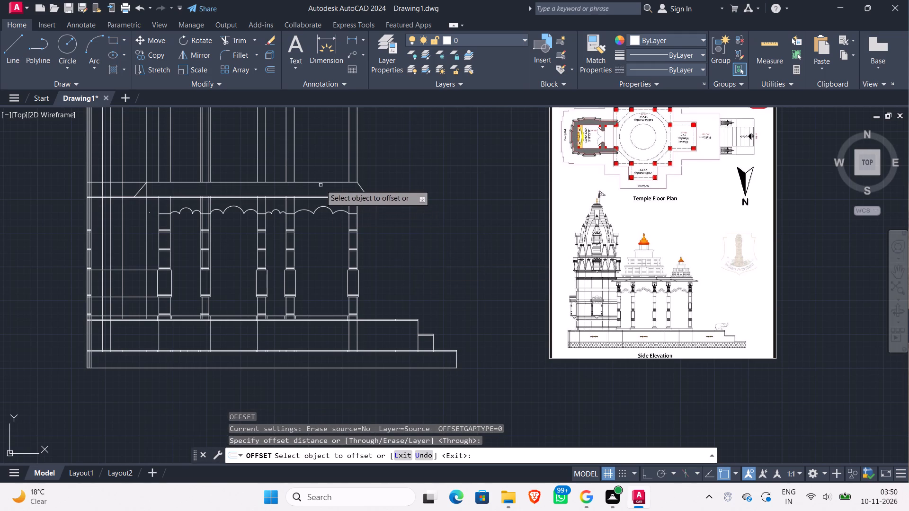
click(321, 182)
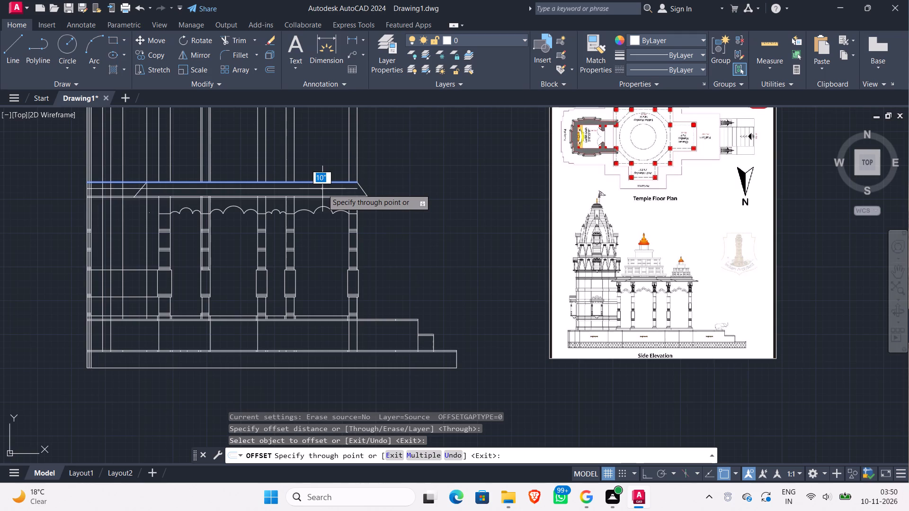
text(10")
key(Return)
scroll(374, 195, up, 1)
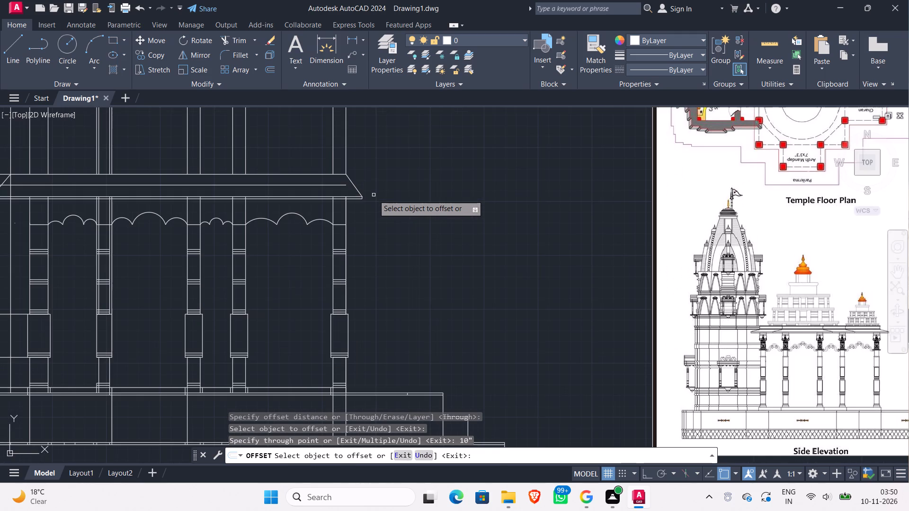
text(tr)
key(Return)
key(Return)
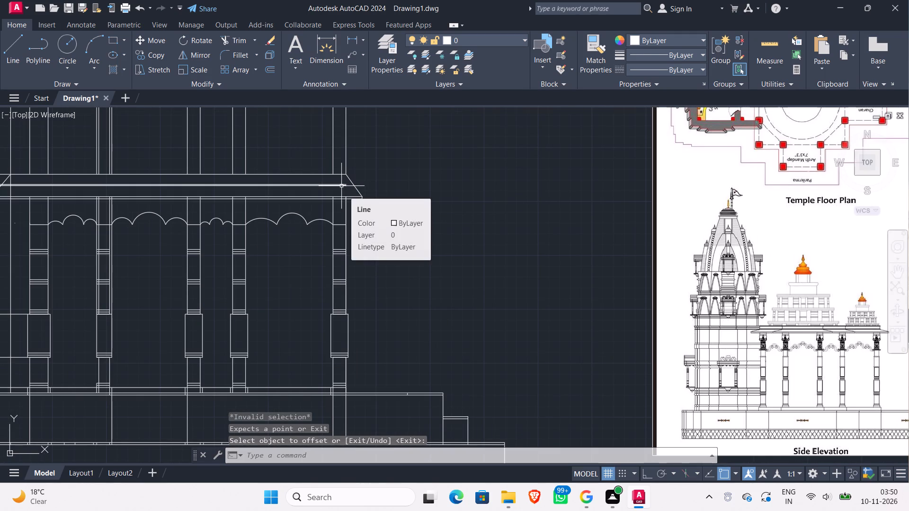
key(Escape)
key(Escape)
key(Escape)
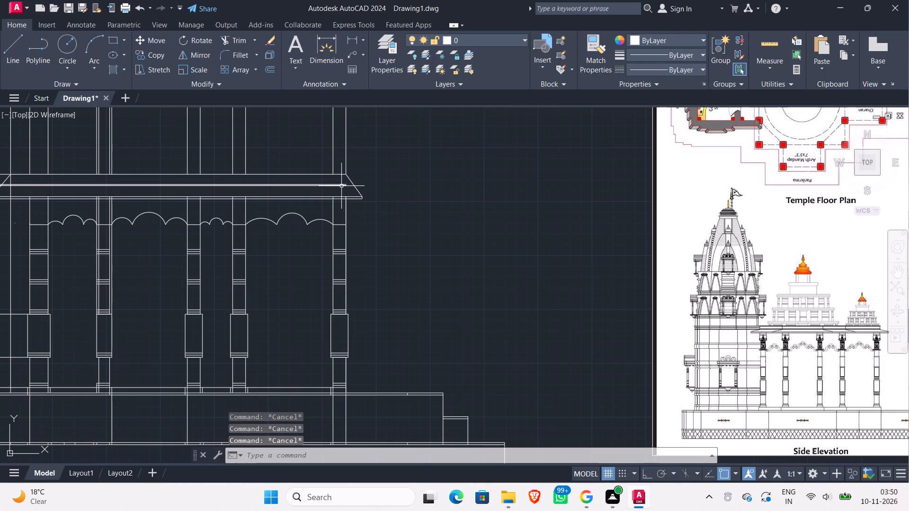
Extend the new offset line's outer end to the sloping eave line at the last column.
text(tr)
key(Return)
key(Return)
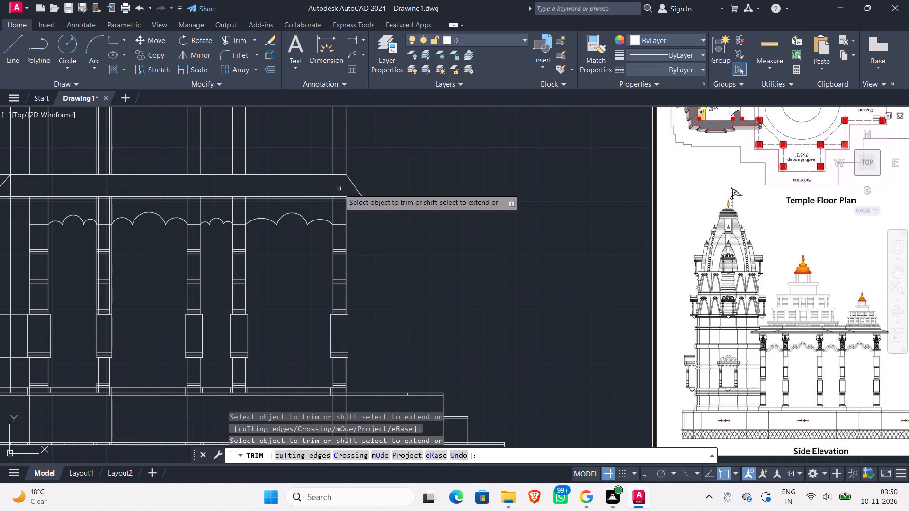
shift+click(339, 189)
shift+click(339, 183)
Examine the columns and shrine wall bands in the reference side elevation against the drafted elevation.
scroll(337, 183, down, 2)
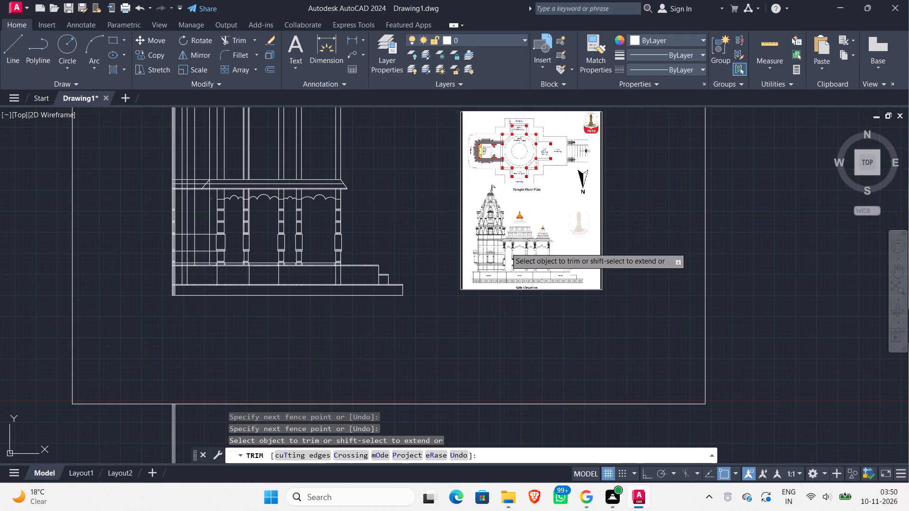
scroll(542, 244, up, 2)
scroll(540, 233, down, 2)
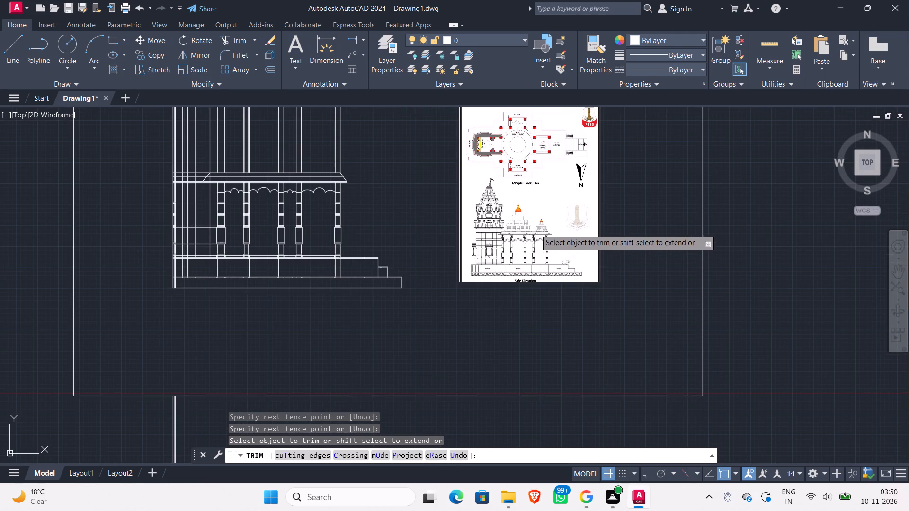
middle_drag(359, 201, 403, 211)
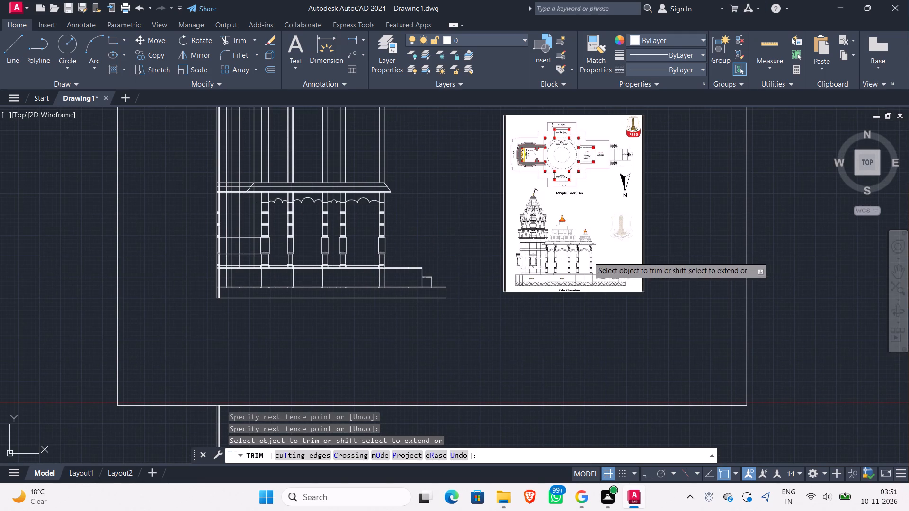
scroll(542, 249, up, 3)
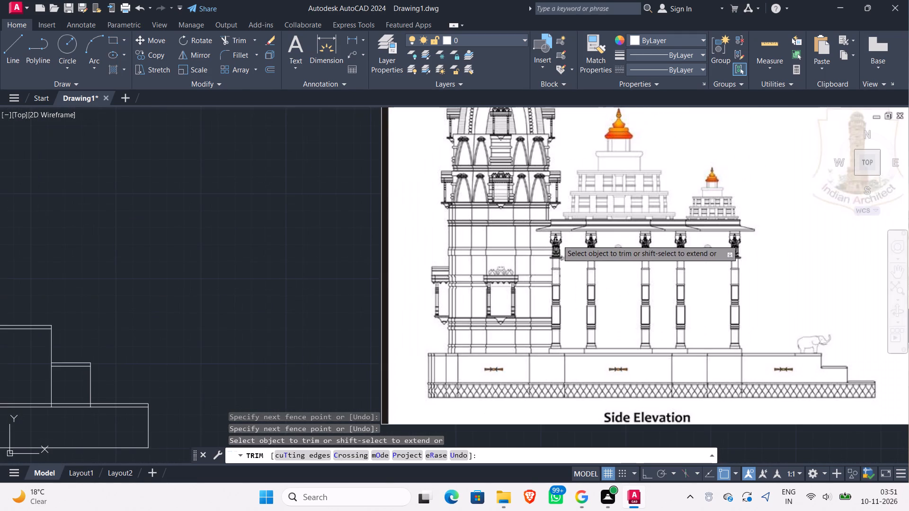
scroll(528, 235, down, 1)
middle_drag(310, 219, 568, 229)
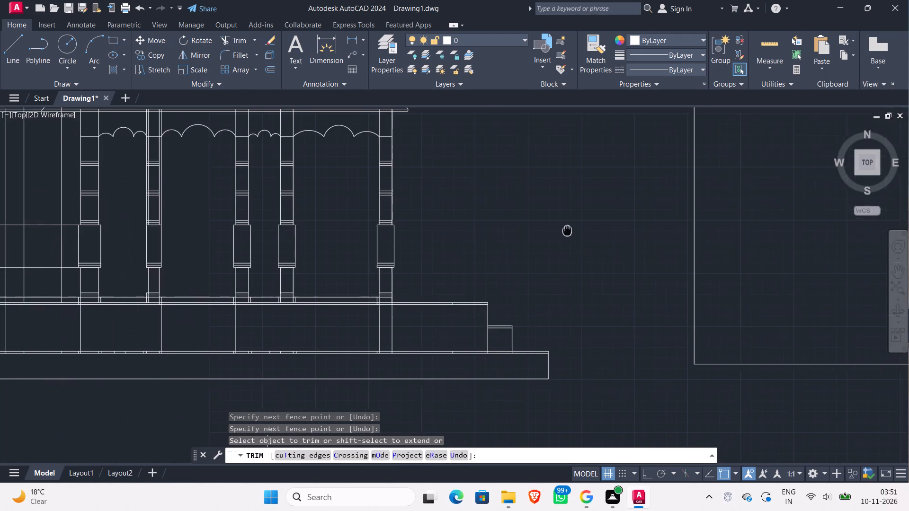
middle_drag(568, 229, 570, 229)
scroll(562, 227, down, 1)
middle_drag(283, 198, 301, 204)
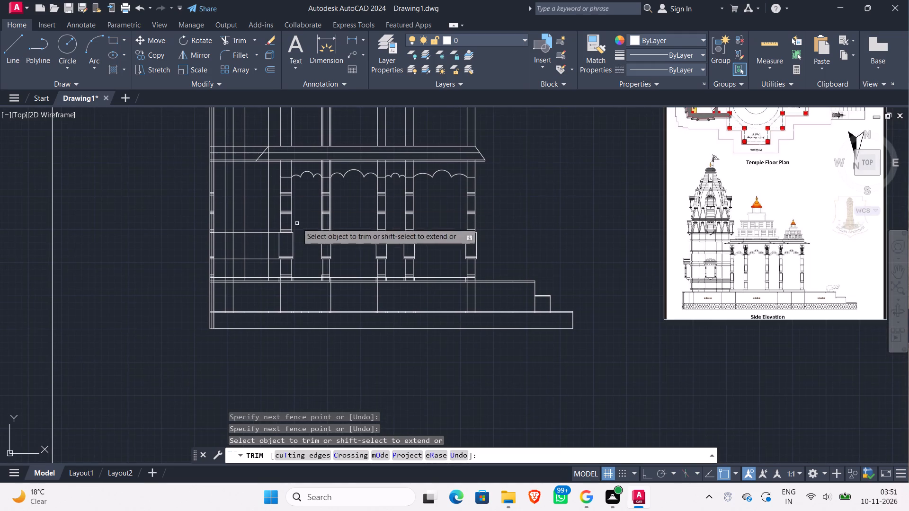
scroll(263, 152, up, 1)
scroll(285, 160, down, 2)
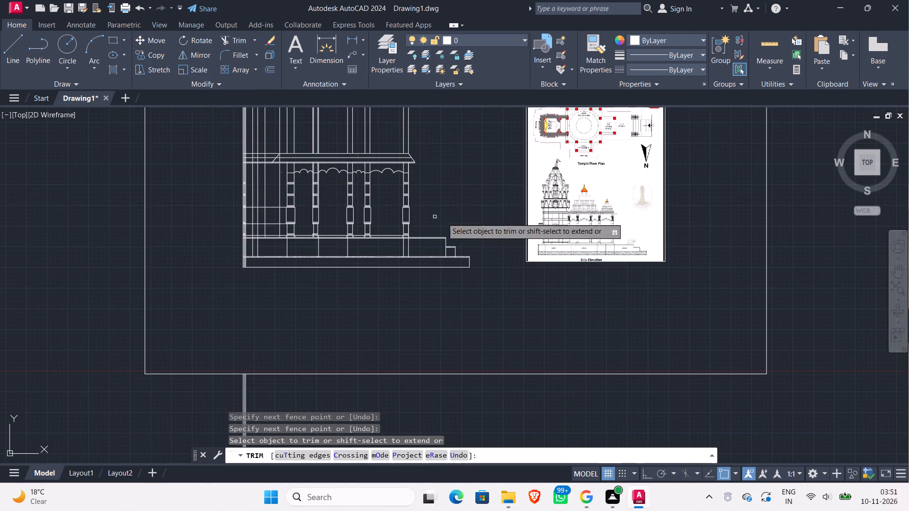
scroll(581, 207, up, 2)
scroll(551, 220, down, 3)
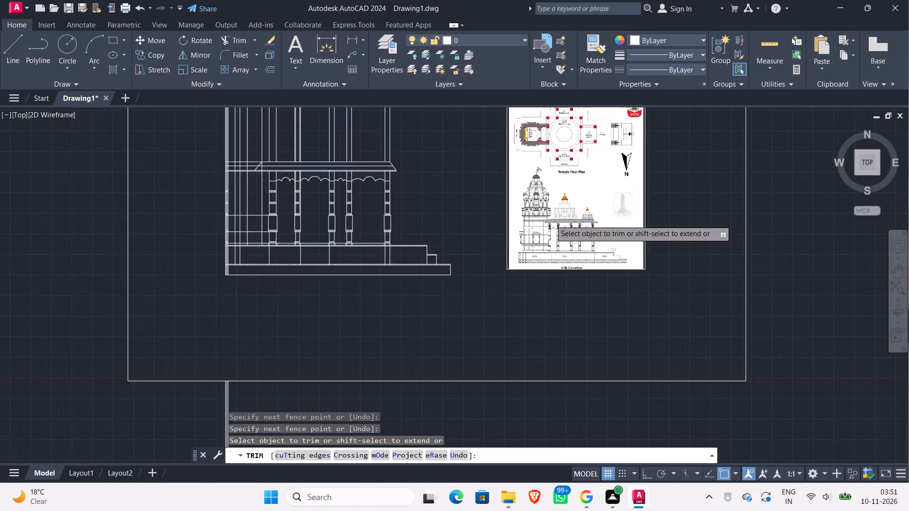
scroll(367, 194, up, 3)
scroll(356, 188, down, 1)
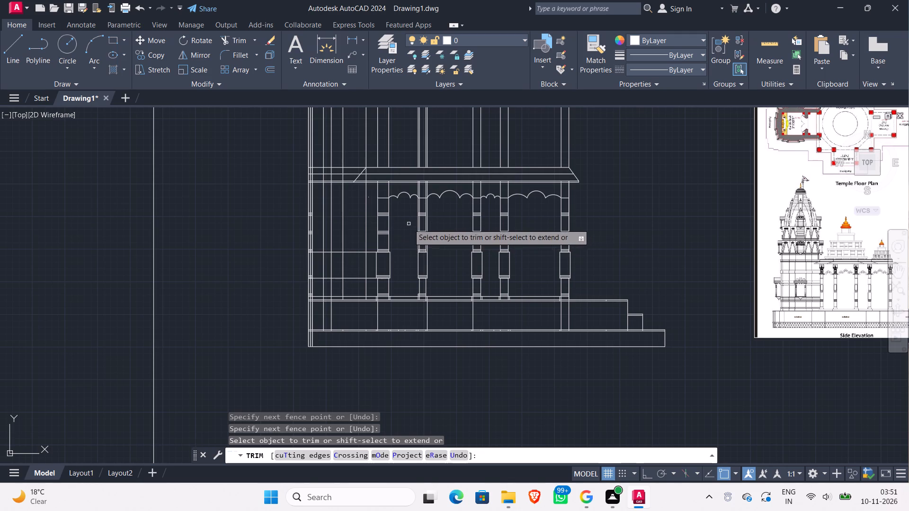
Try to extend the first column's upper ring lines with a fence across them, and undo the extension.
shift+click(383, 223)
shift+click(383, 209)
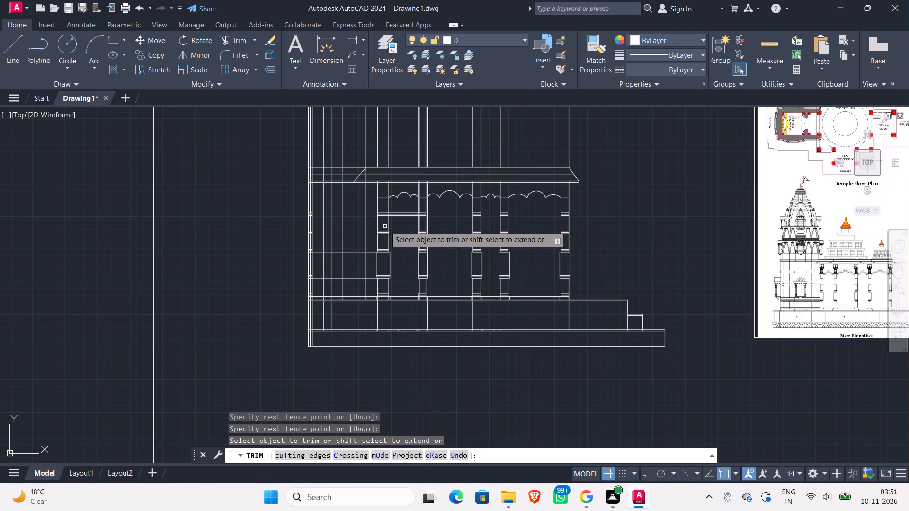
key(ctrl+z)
Extend the first column's upper ring lines across the shrine wall's vertical lines to the wall's far outer edge.
middle_drag(292, 263, 544, 244)
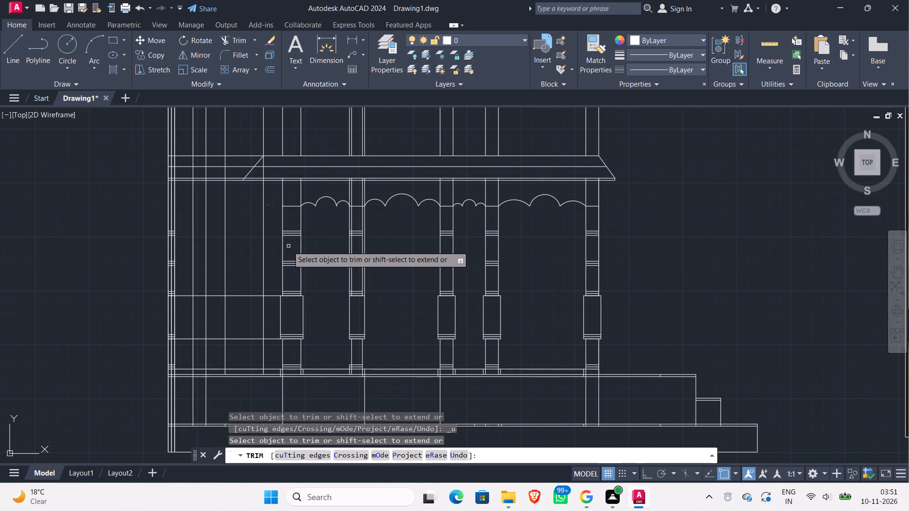
shift+scroll(286, 241, up, 1)
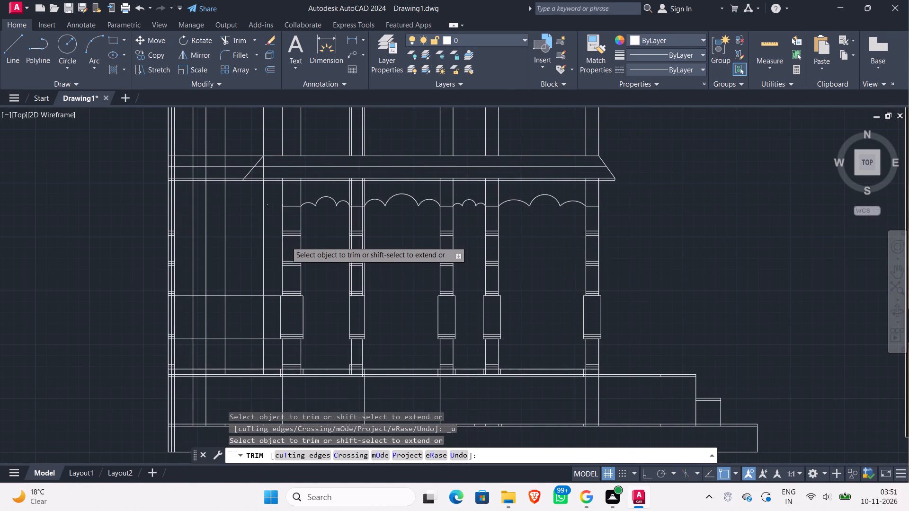
shift+click(285, 238)
shift+click(284, 220)
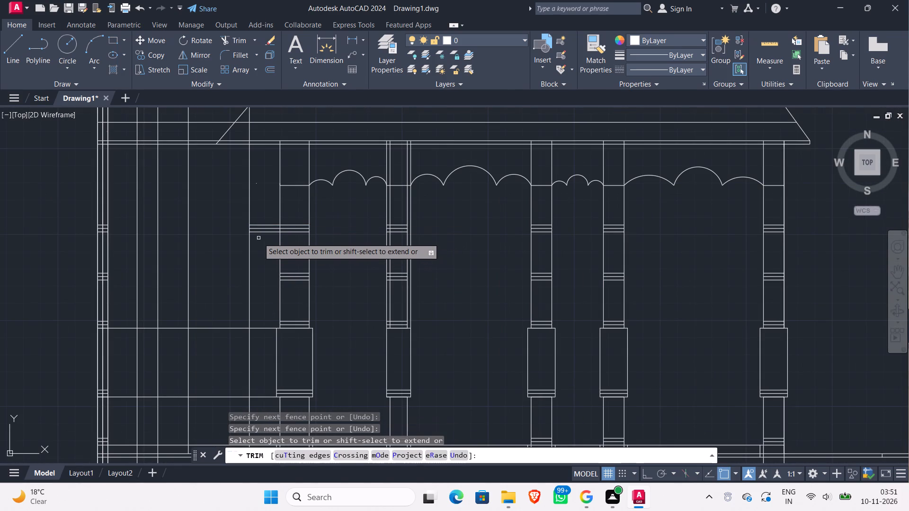
shift+click(258, 238)
shift+click(253, 223)
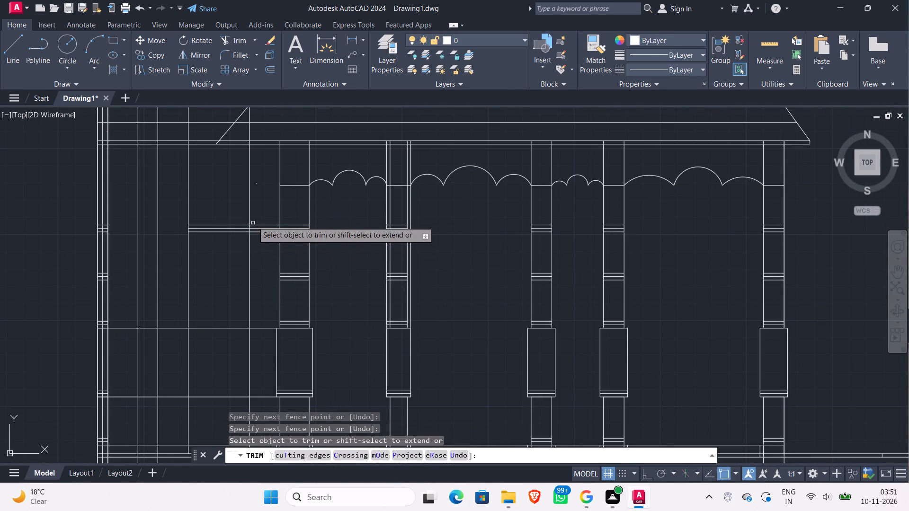
shift+click(197, 239)
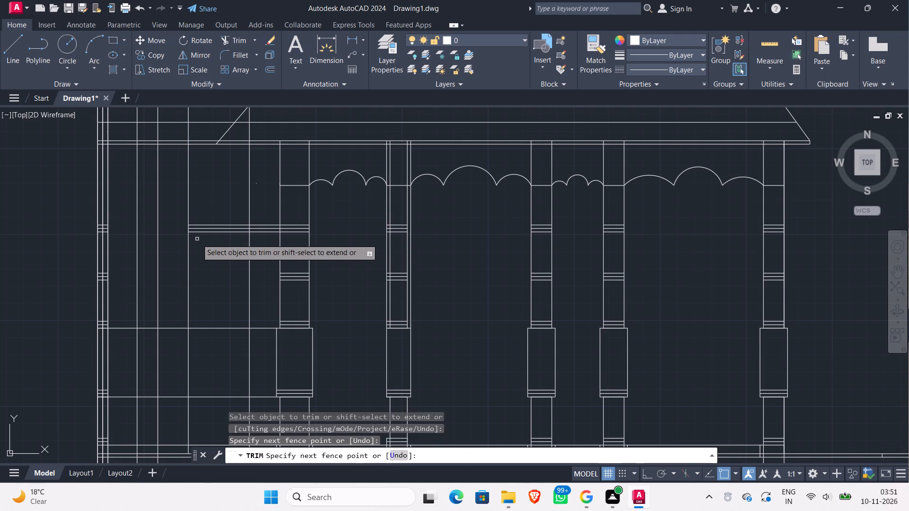
shift+click(197, 220)
shift+click(168, 237)
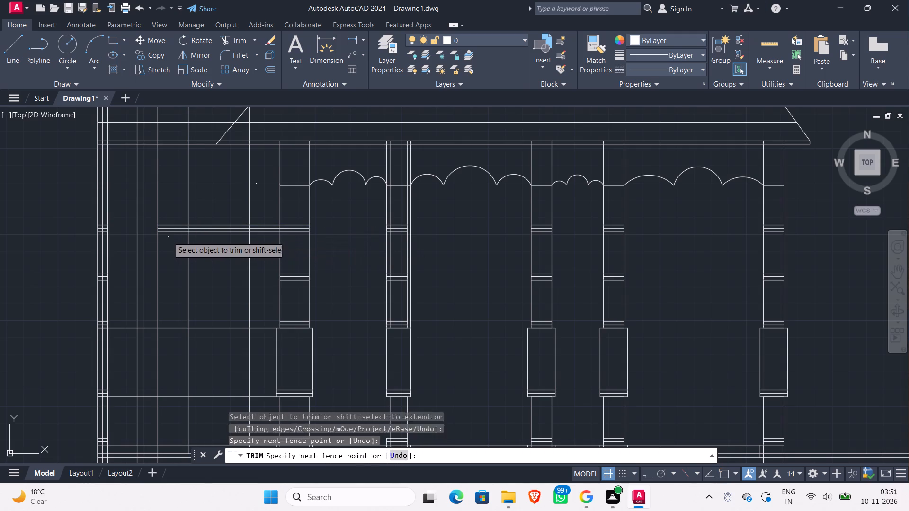
shift+click(165, 215)
shift+click(148, 238)
shift+click(147, 215)
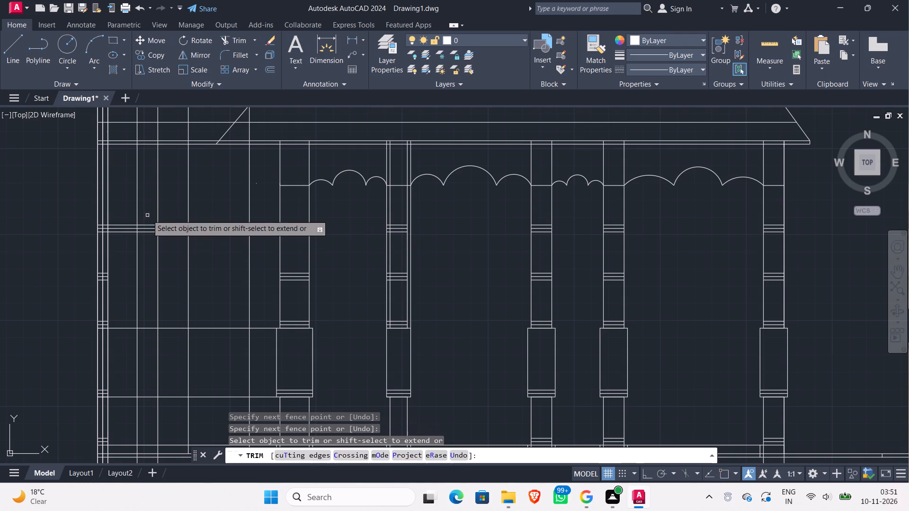
Examine the shrine wall and column bands in the reference side elevation against the drafted elevation.
scroll(330, 238, down, 3)
middle_drag(329, 242, 287, 246)
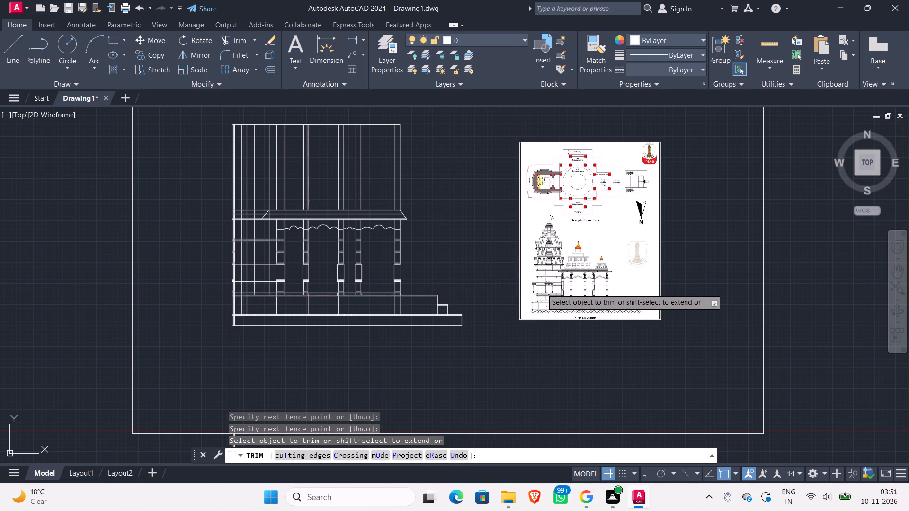
scroll(540, 271, up, 2)
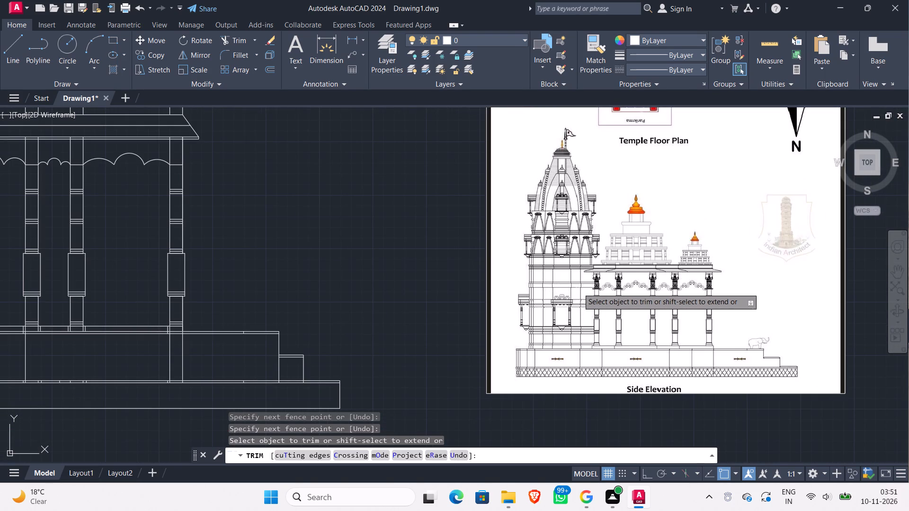
scroll(576, 296, down, 1)
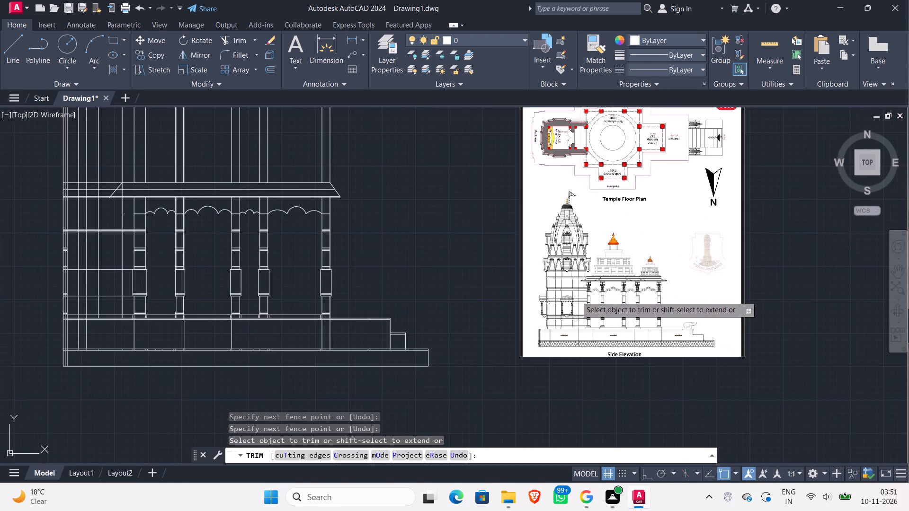
middle_drag(576, 296, 599, 275)
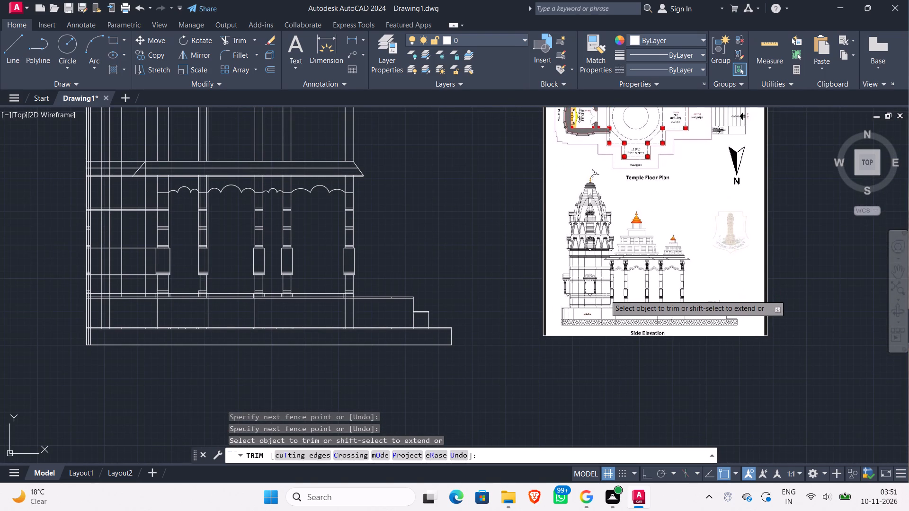
scroll(599, 280, up, 2)
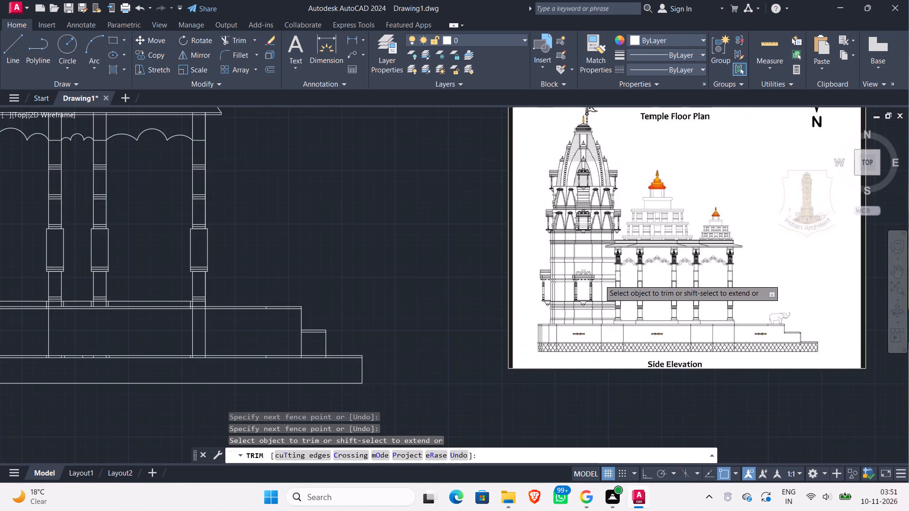
scroll(599, 282, down, 1)
middle_drag(410, 279, 446, 280)
middle_drag(437, 281, 516, 264)
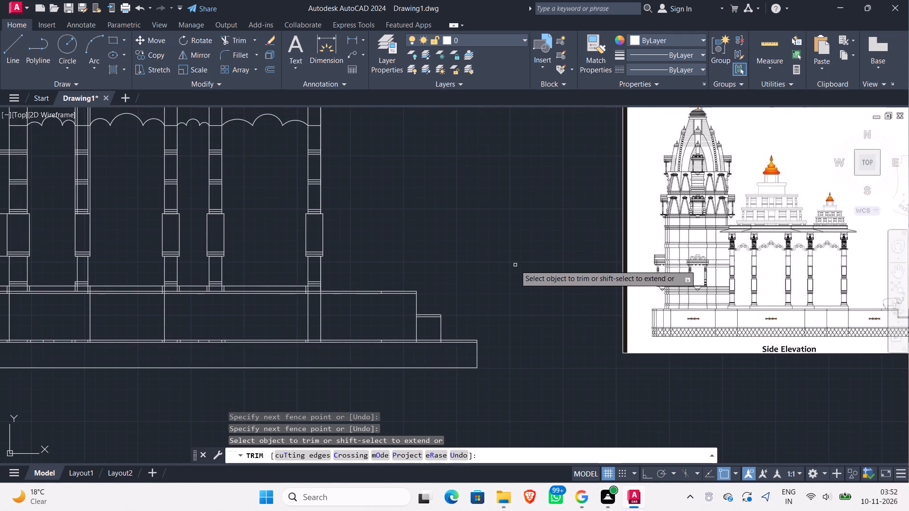
scroll(515, 265, down, 1)
middle_drag(498, 266, 641, 247)
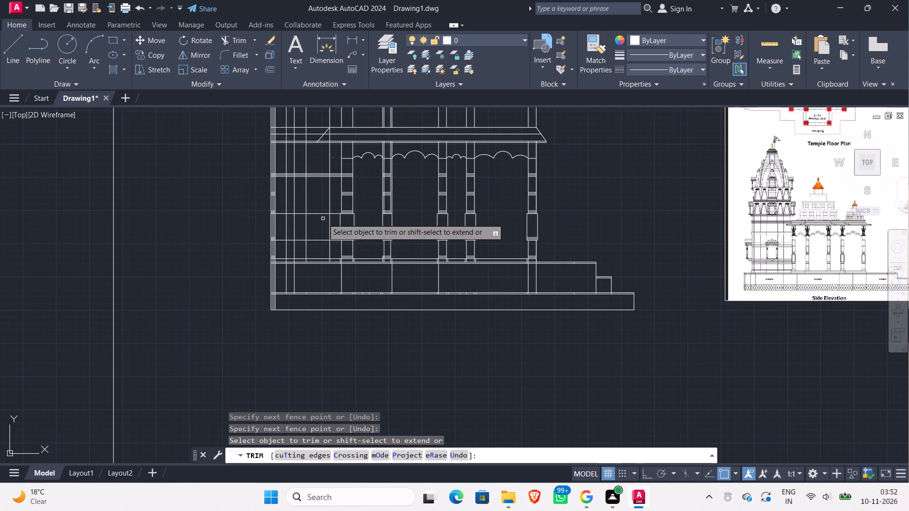
Extend the first column's ring lines just above its wide middle block to the nearest vertical line of the shrine wall.
scroll(346, 220, up, 2)
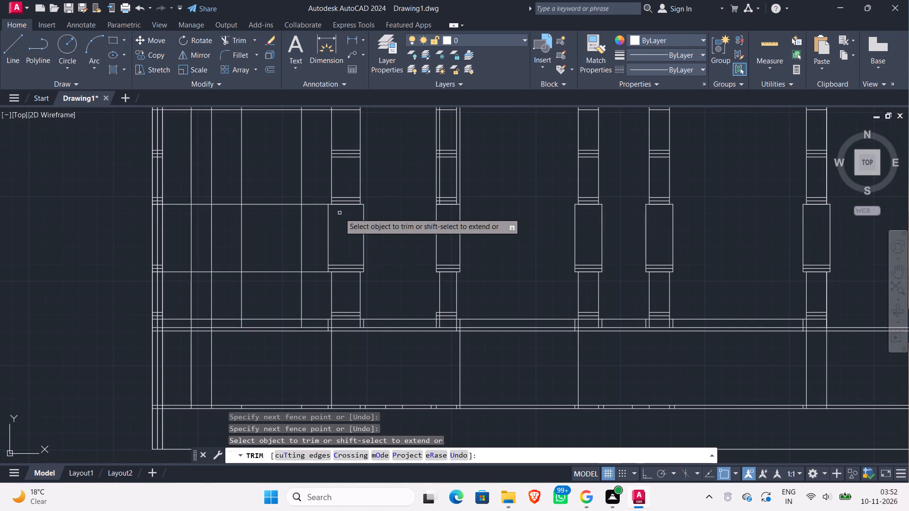
shift+click(339, 213)
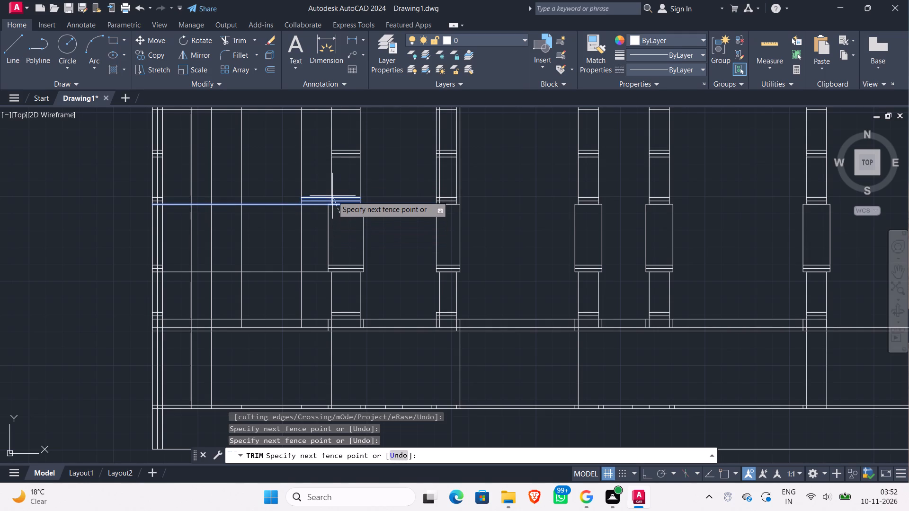
key(Escape)
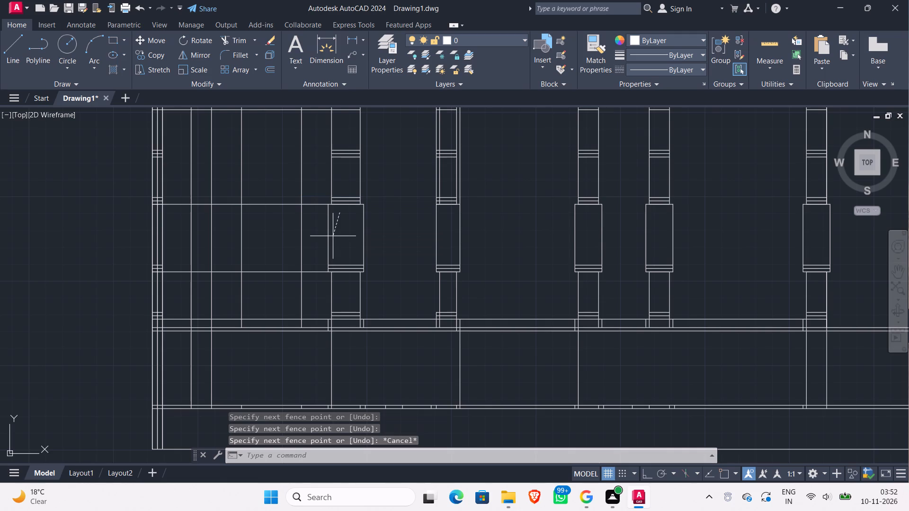
text(tr)
key(Return)
key(Return)
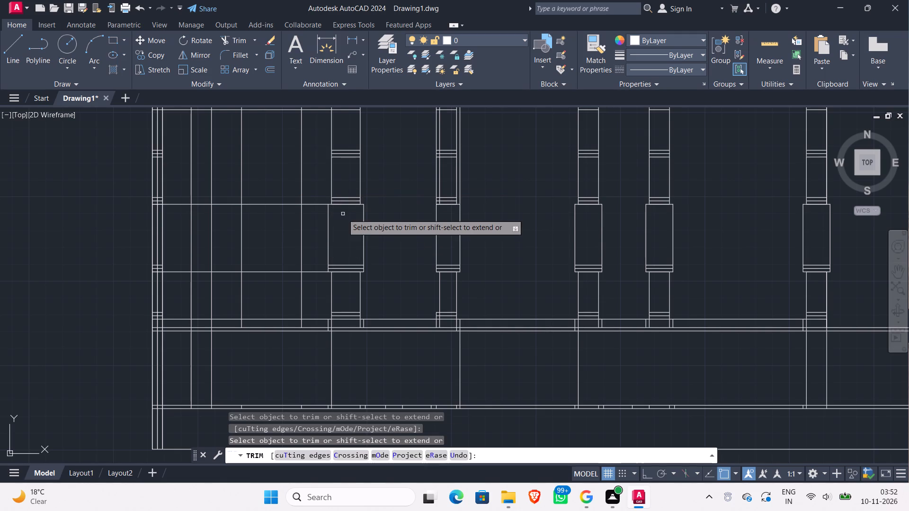
shift+scroll(337, 202, up, 1)
shift+click(337, 203)
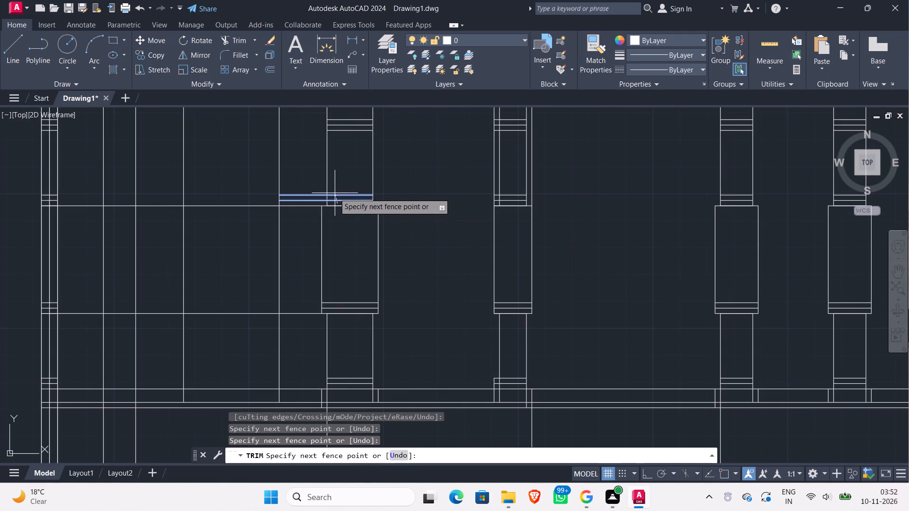
shift+click(334, 192)
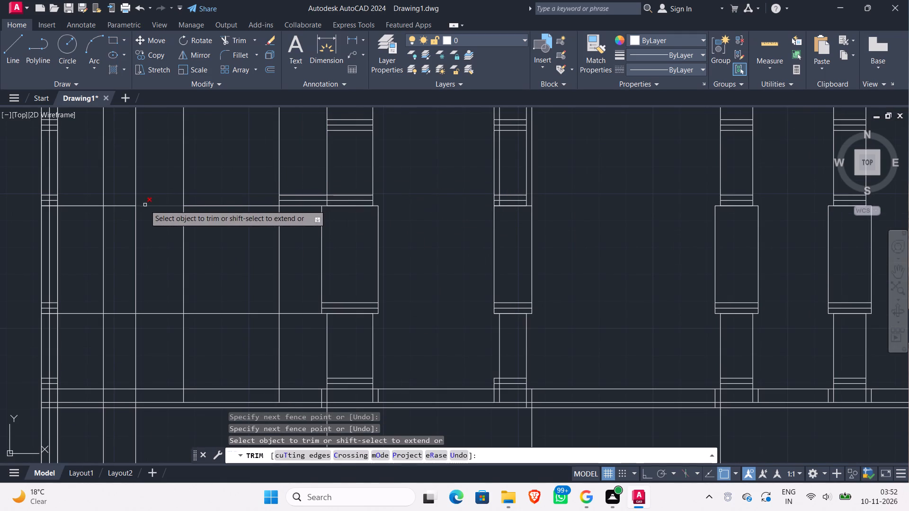
Extend the matching ring lines at the shrine wall's outer edge inward across the wall's next two vertical lines.
shift+click(53, 203)
shift+click(53, 192)
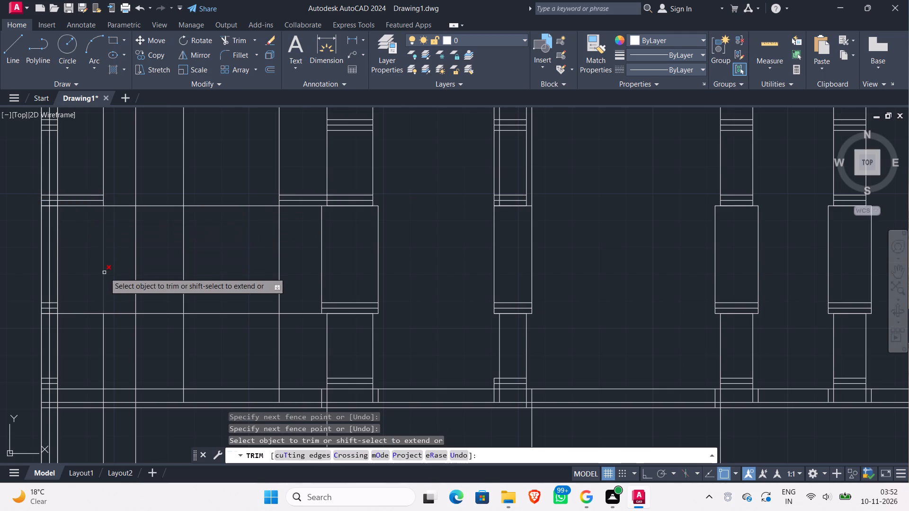
shift+click(94, 203)
shift+click(95, 187)
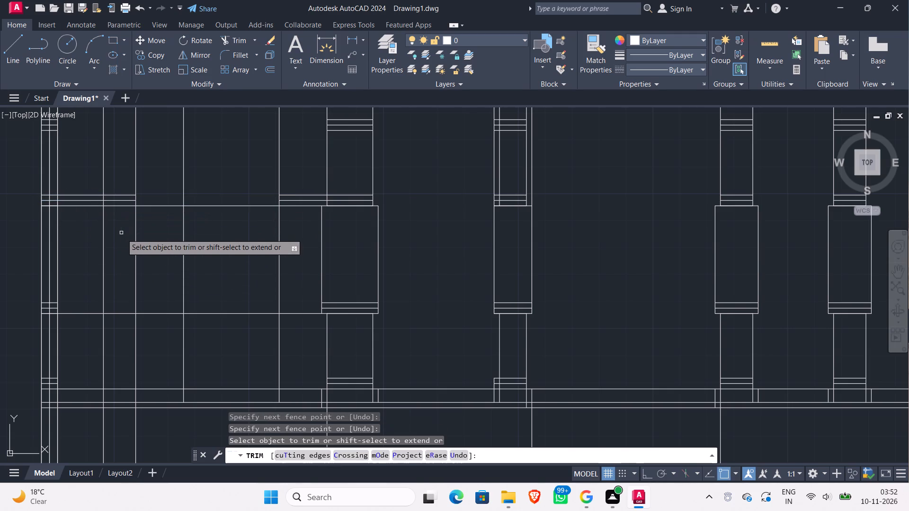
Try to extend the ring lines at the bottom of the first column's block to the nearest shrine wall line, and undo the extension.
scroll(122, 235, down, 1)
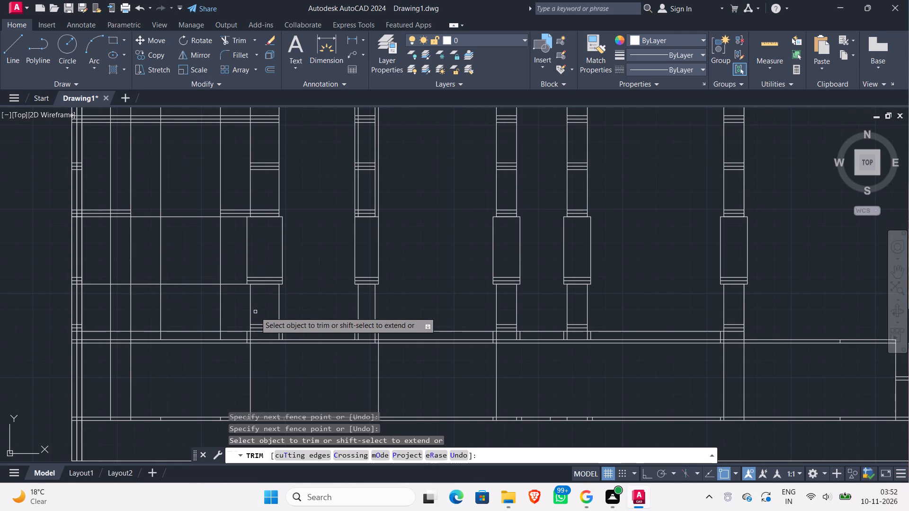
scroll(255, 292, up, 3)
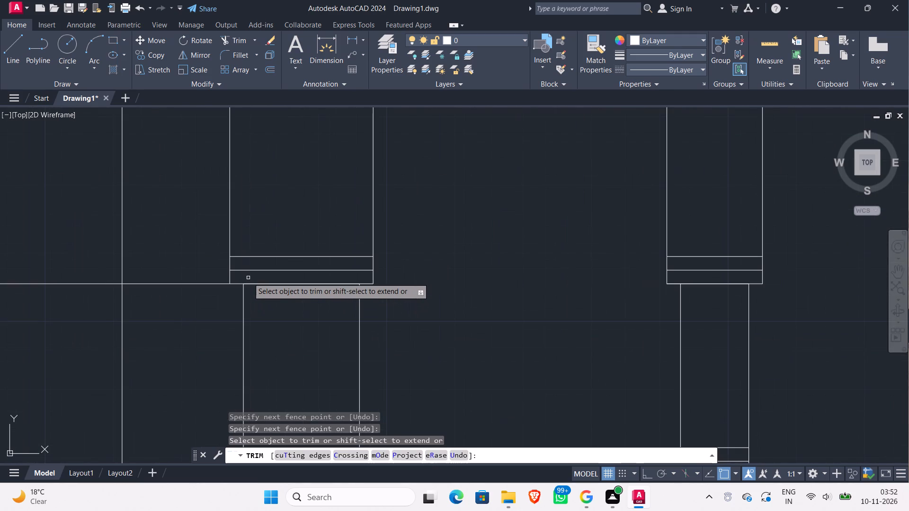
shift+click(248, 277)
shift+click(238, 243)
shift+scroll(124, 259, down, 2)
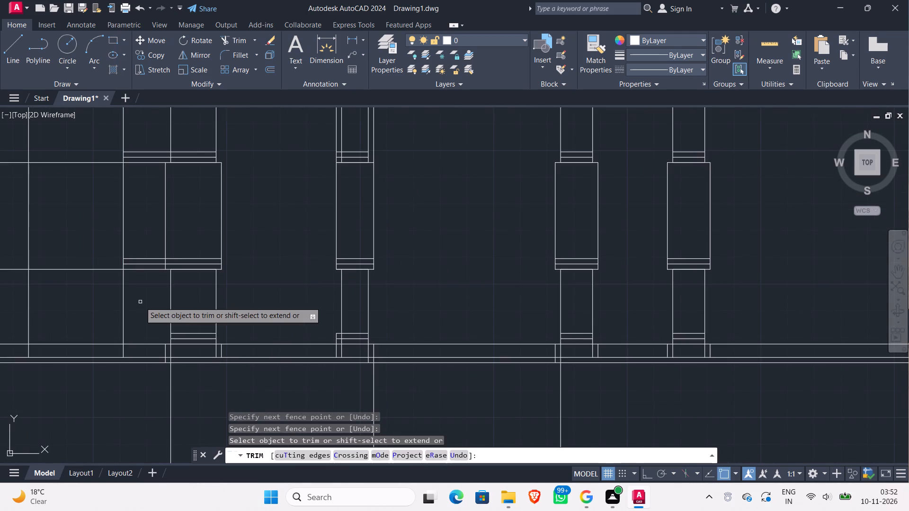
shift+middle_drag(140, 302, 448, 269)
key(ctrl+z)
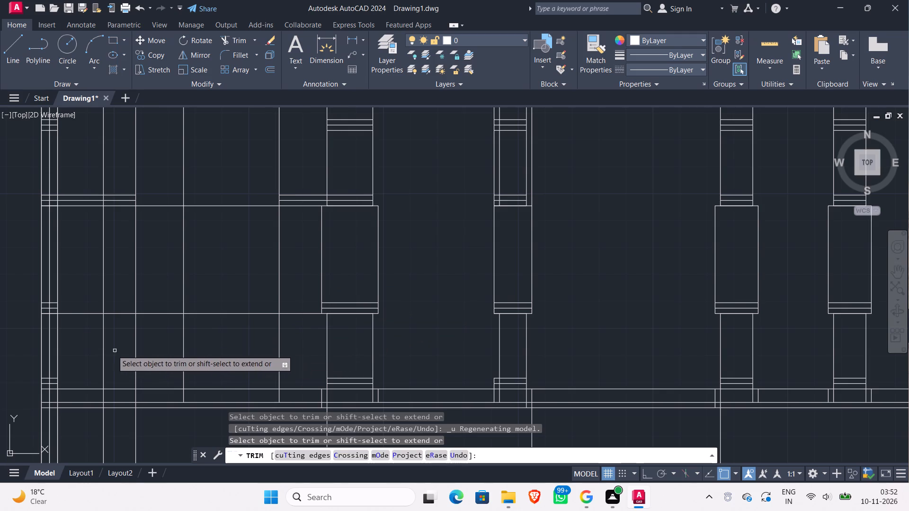
Extend the outer-edge ring lines level with the bottom of the column block inward across the shrine wall's next two vertical lines.
shift+scroll(50, 320, up, 1)
shift+click(56, 306)
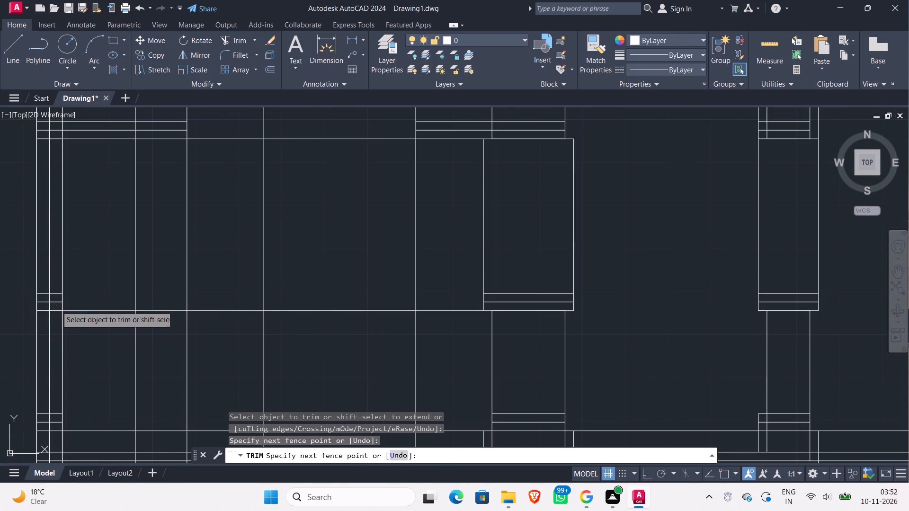
shift+click(57, 289)
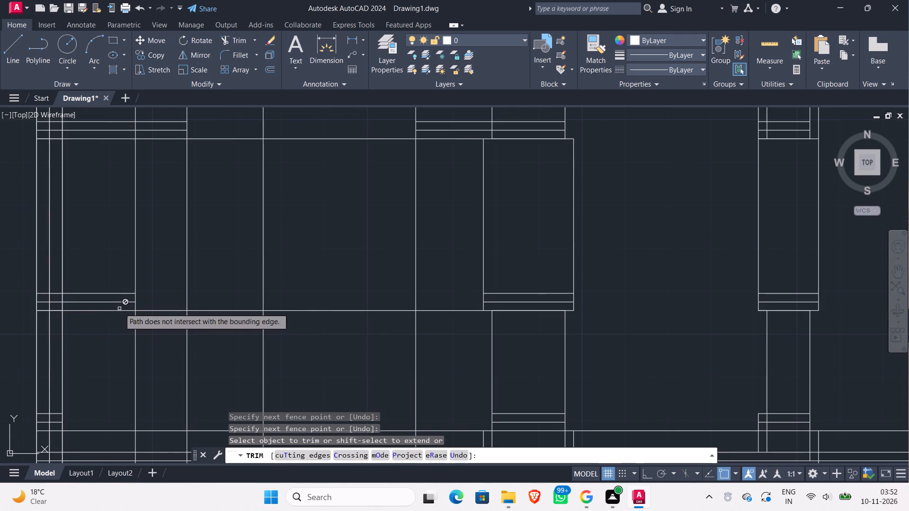
shift+click(121, 306)
shift+click(116, 272)
scroll(291, 288, down, 1)
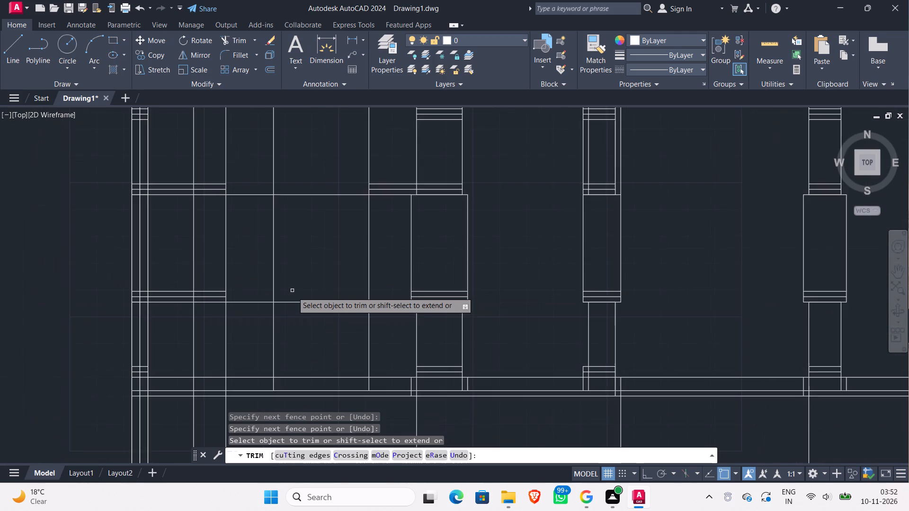
Examine the lower shrine wall and column base bands in the reference side elevation against the drafted elevation.
scroll(300, 280, down, 2)
middle_drag(311, 279, 280, 223)
scroll(280, 223, down, 2)
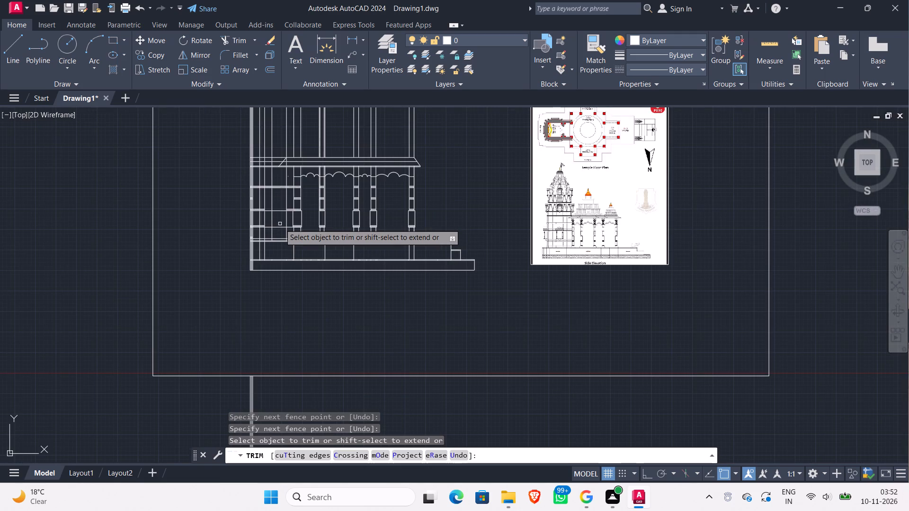
middle_drag(280, 224, 260, 251)
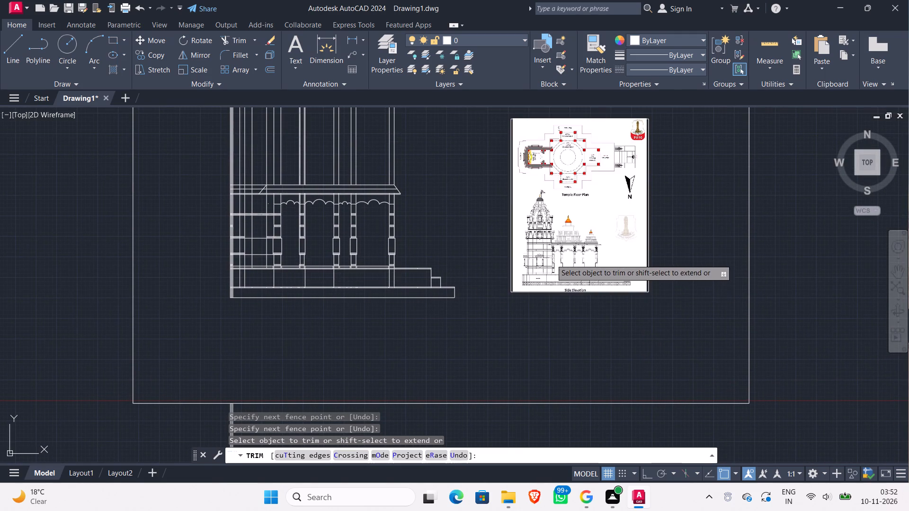
scroll(550, 258, up, 3)
scroll(497, 308, down, 1)
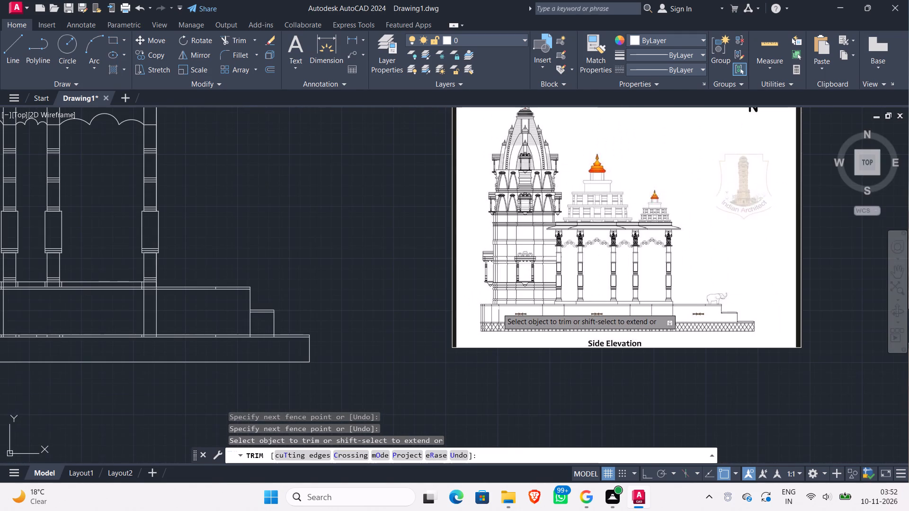
middle_drag(471, 311, 634, 282)
scroll(563, 291, down, 1)
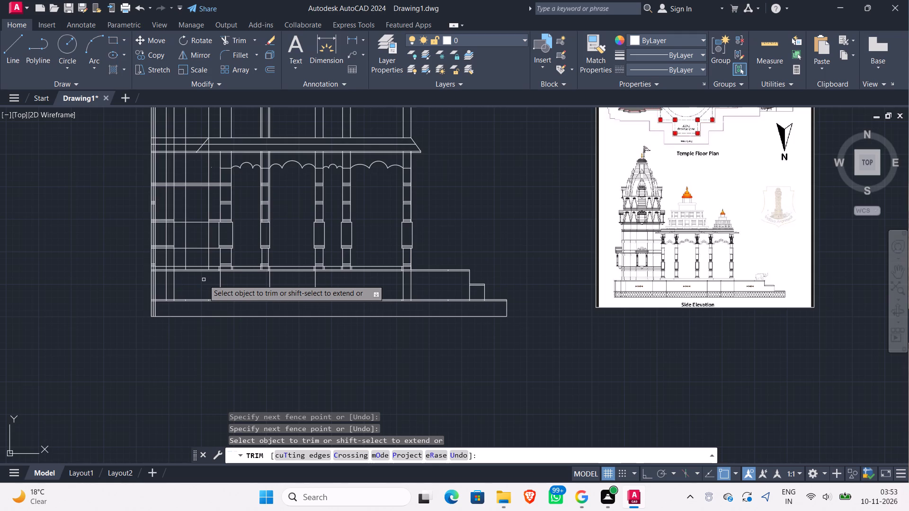
Extend the first column's base ring lines to the nearest shrine wall line, trimming the stray extension between the first and second columns.
scroll(204, 280, up, 3)
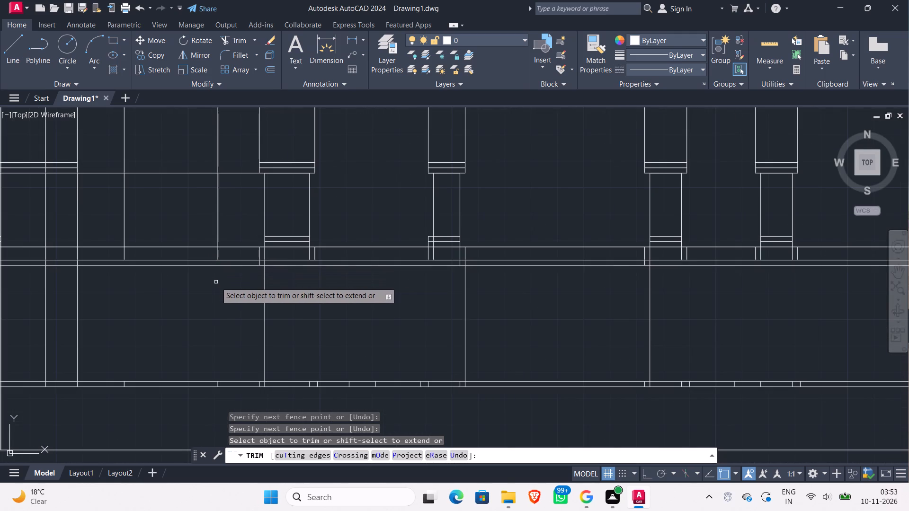
shift+click(276, 246)
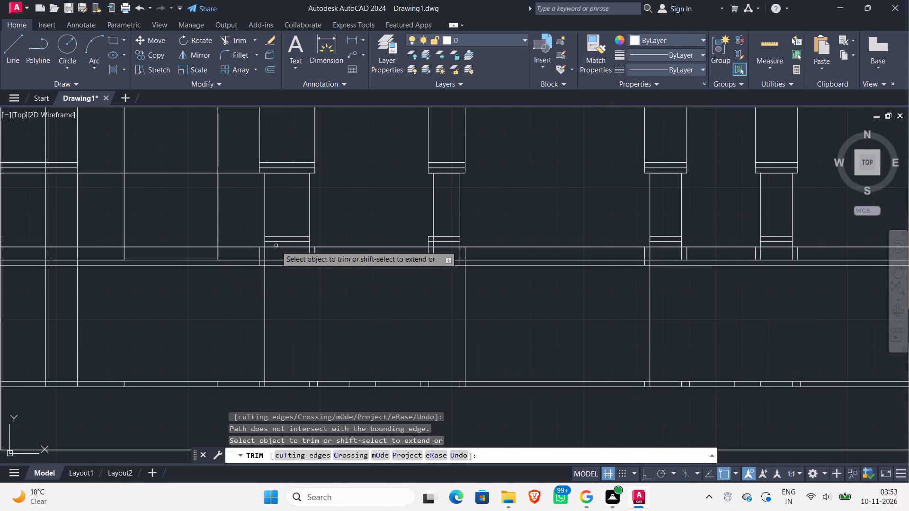
shift+click(276, 243)
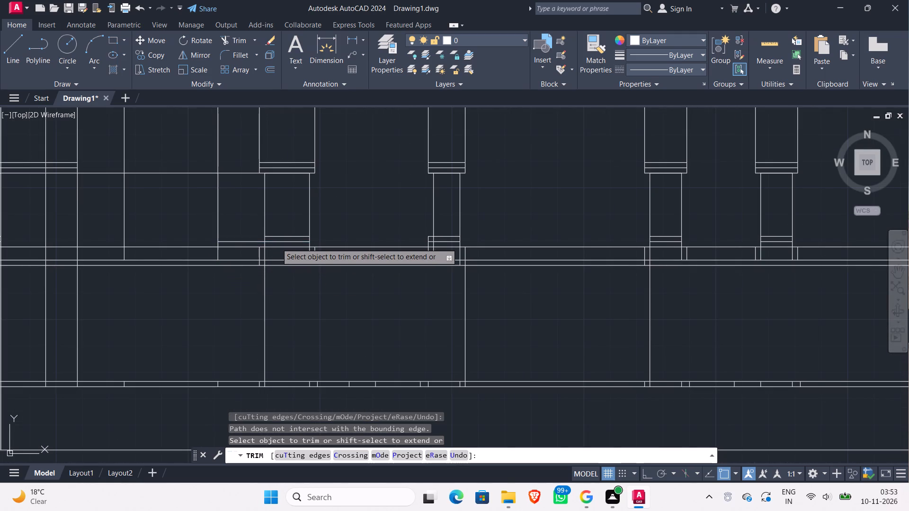
shift+click(276, 243)
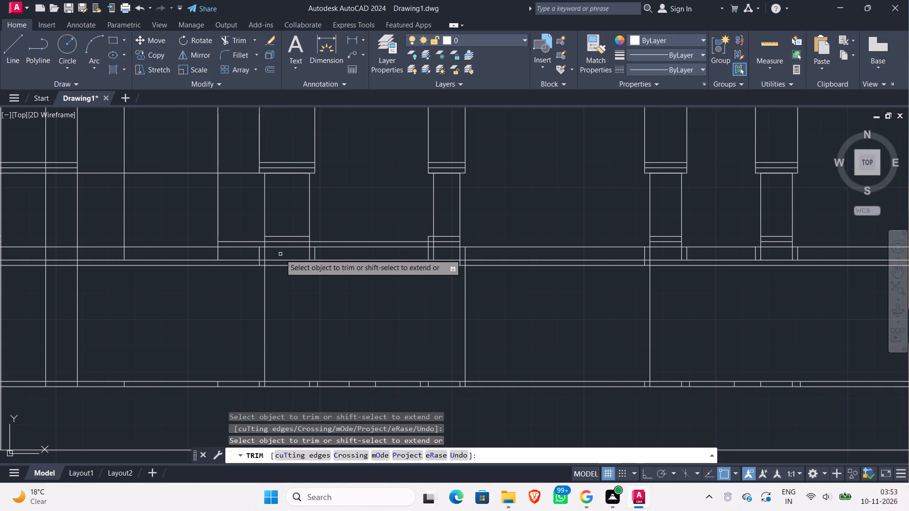
key(ctrl+z)
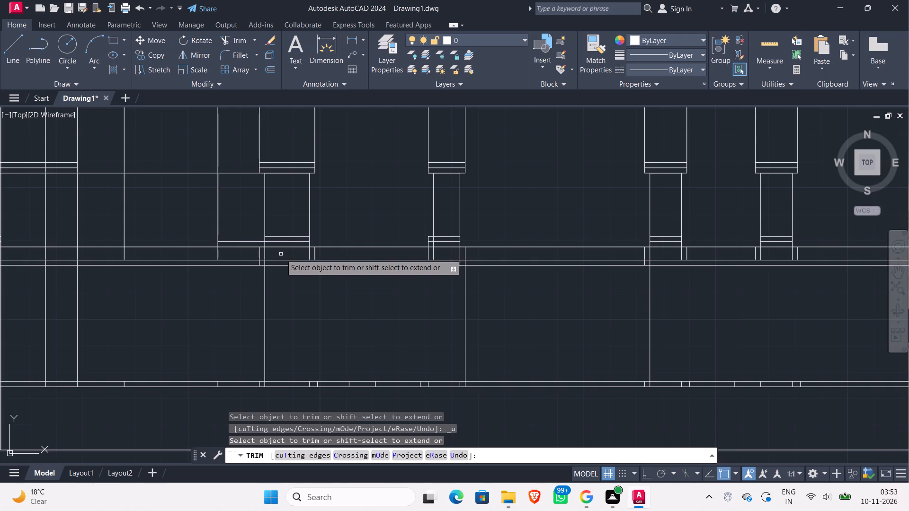
shift+click(278, 246)
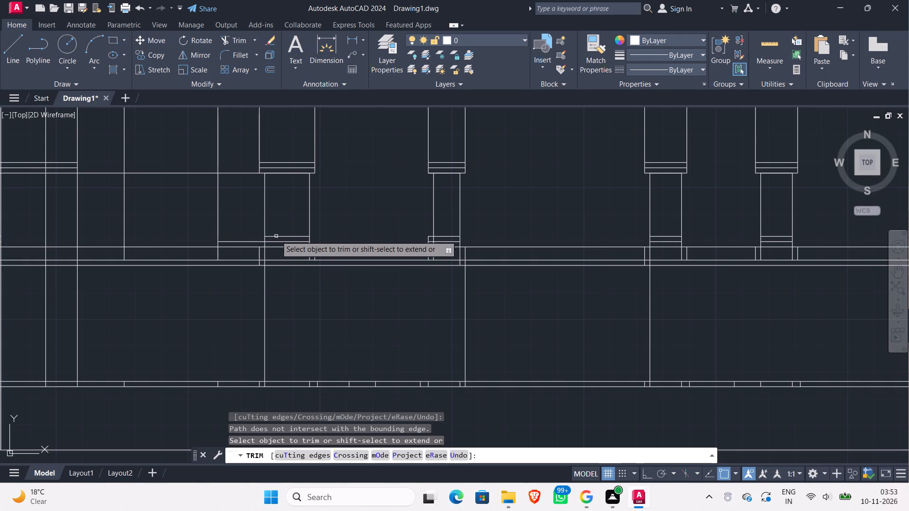
shift+click(274, 245)
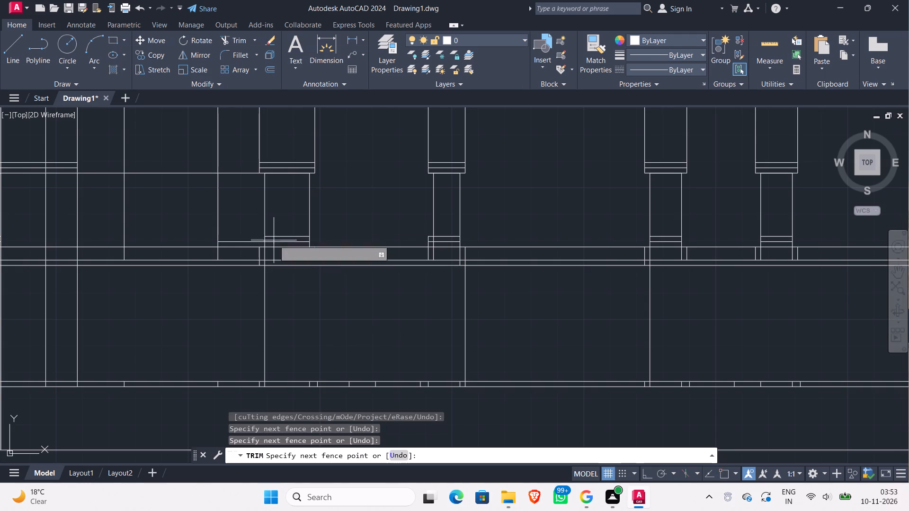
shift+click(275, 229)
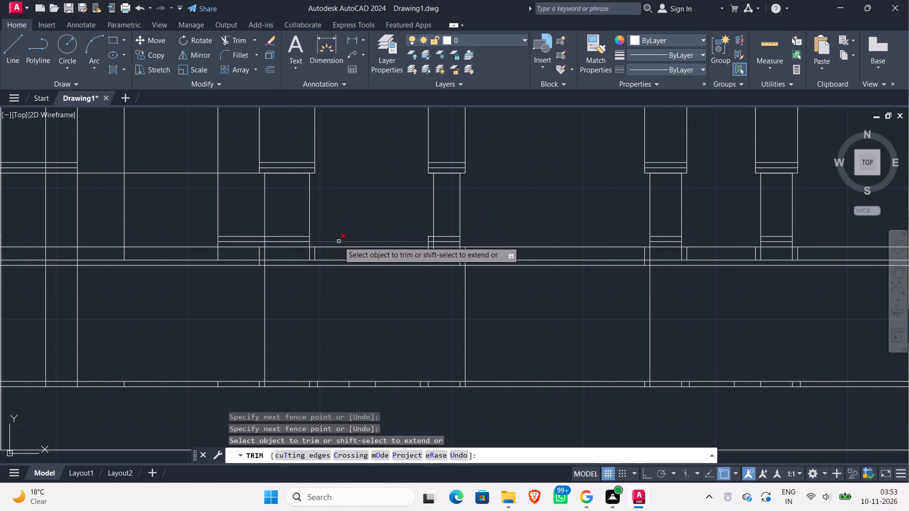
click(339, 241)
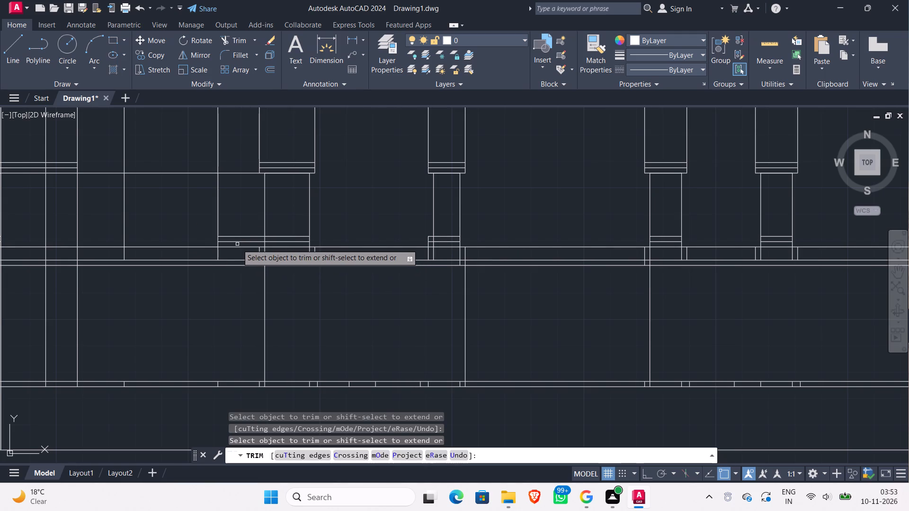
Extend the first column's base ring lines across the shrine wall's remaining vertical lines to the outer-edge band, undoing accidental view rotations.
shift+click(237, 244)
shift+click(235, 227)
shift+click(169, 244)
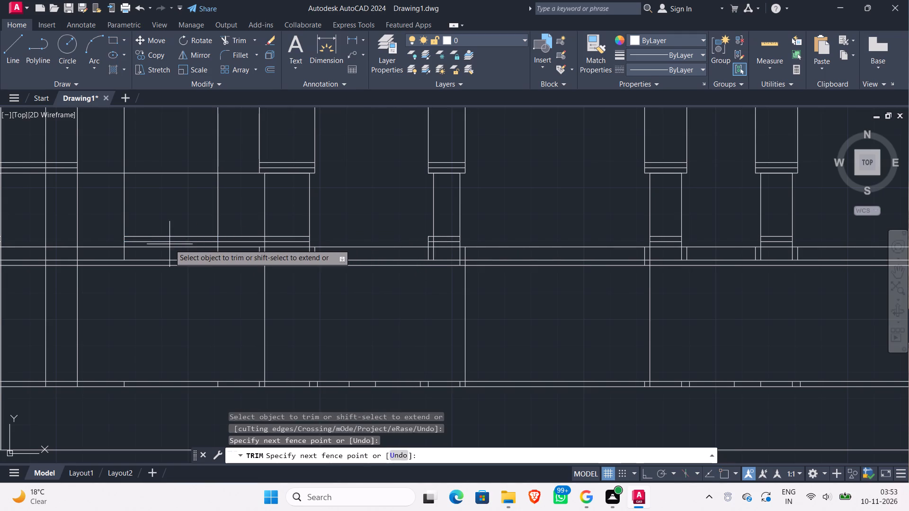
shift+click(163, 219)
shift+middle_drag(166, 211, 304, 200)
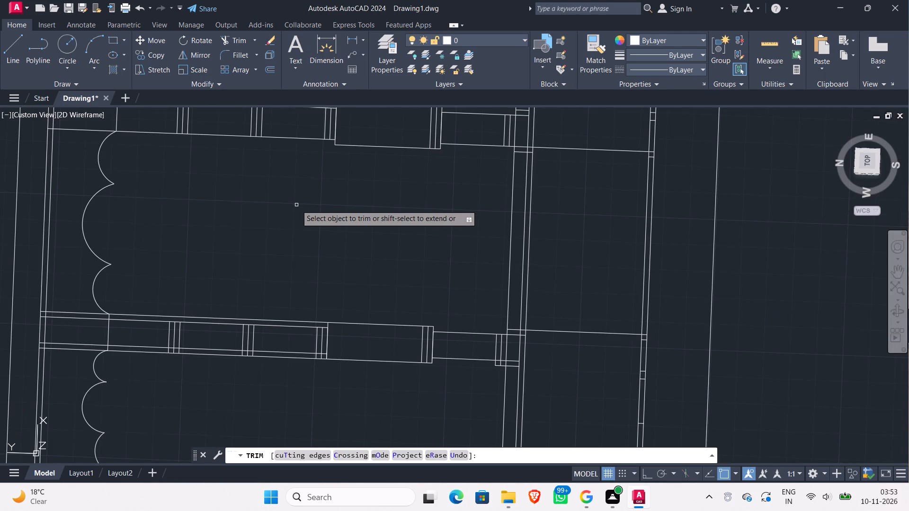
key(ctrl+z)
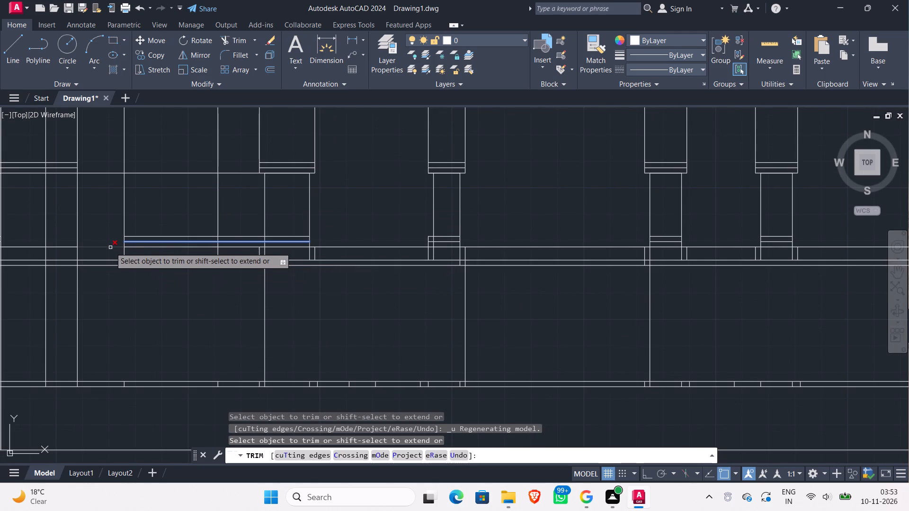
shift+click(142, 244)
shift+click(143, 221)
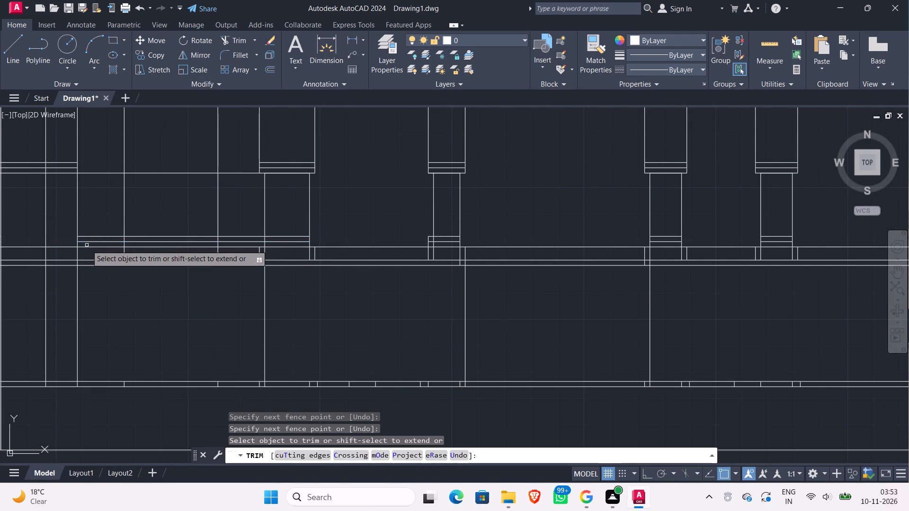
shift+click(87, 245)
shift+click(96, 212)
shift+middle_drag(96, 211, 202, 204)
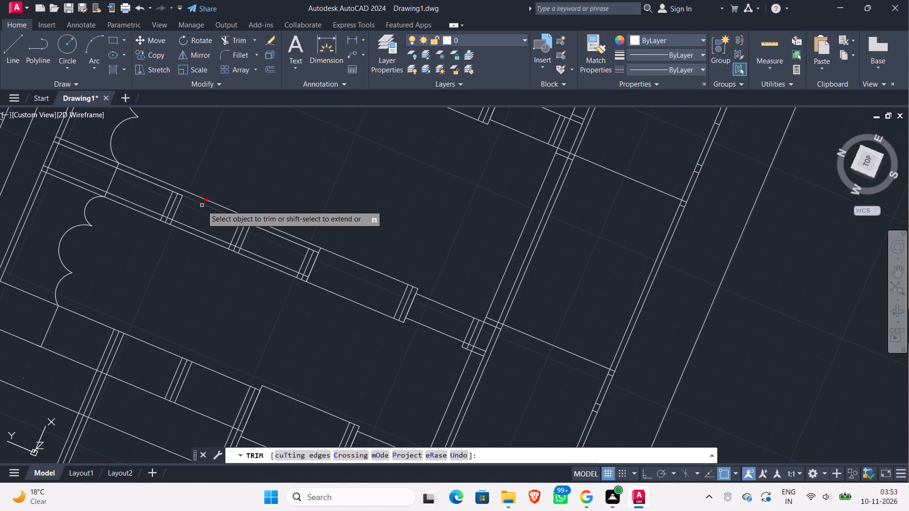
key(ctrl+z)
middle_drag(140, 282, 224, 282)
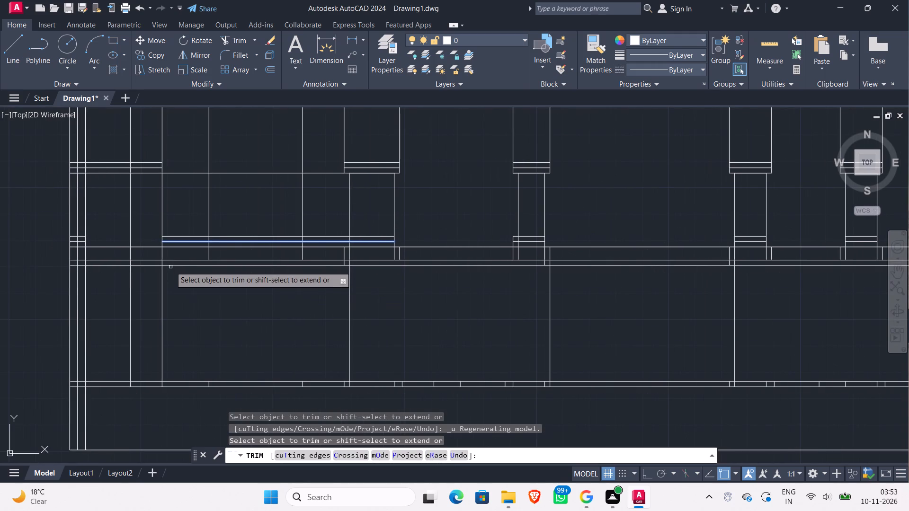
shift+click(170, 246)
shift+click(172, 224)
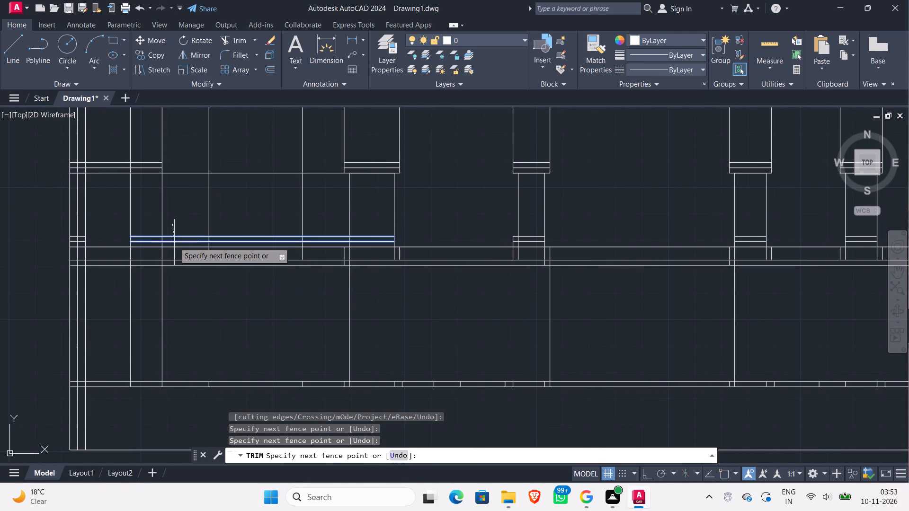
shift+click(174, 242)
shift+click(136, 228)
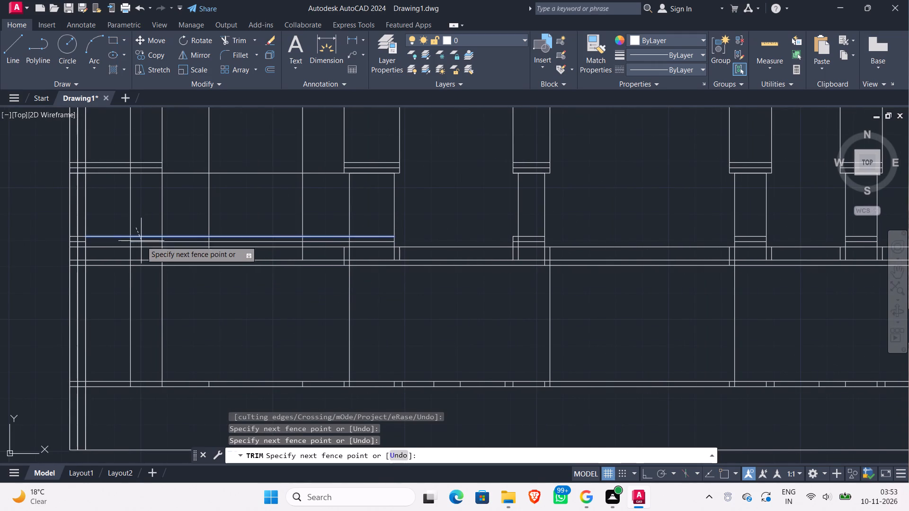
shift+click(142, 243)
Examine the shrine wall and its niche in the reference side elevation against the drafted elevation.
scroll(151, 218, down, 2)
middle_drag(180, 247, 193, 328)
middle_drag(205, 277, 143, 286)
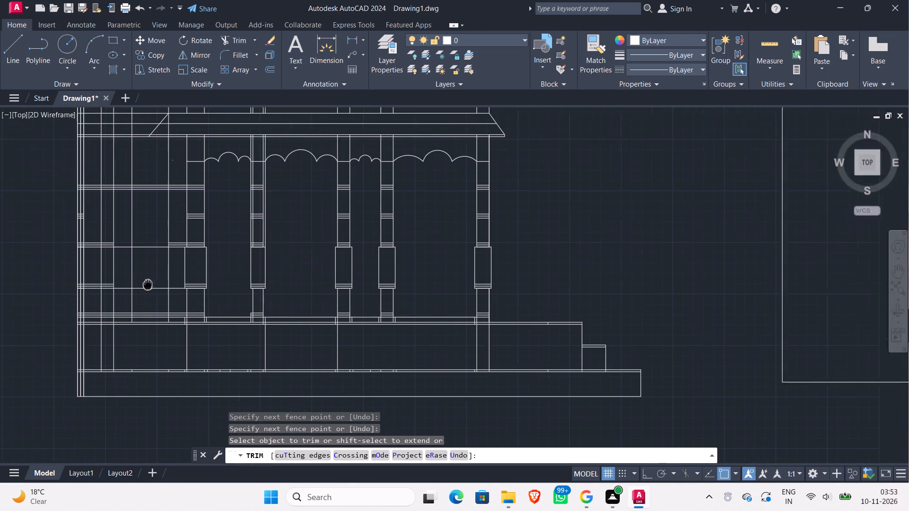
middle_drag(143, 286, 136, 287)
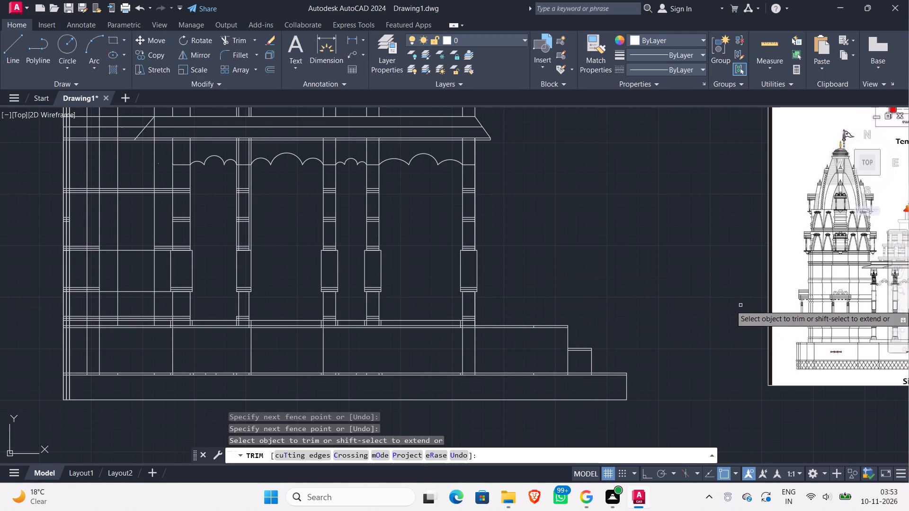
scroll(814, 294, up, 2)
scroll(814, 294, down, 3)
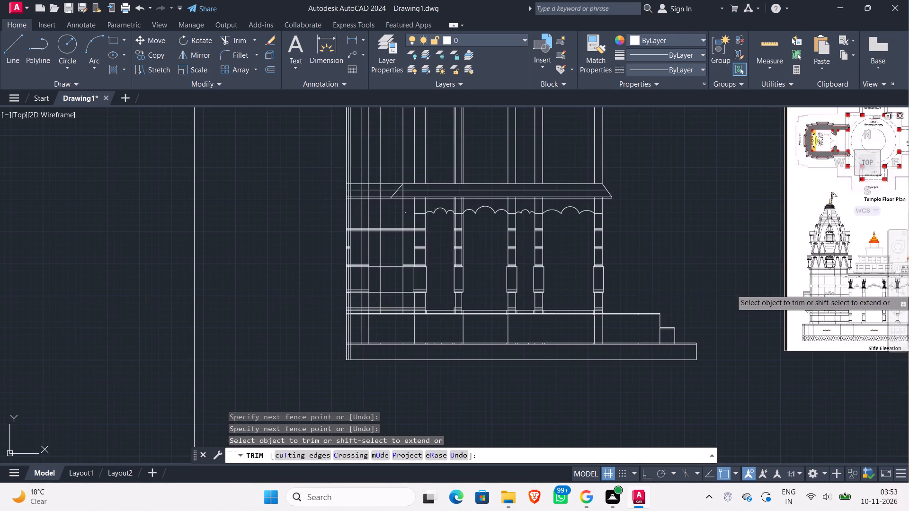
scroll(818, 289, up, 2)
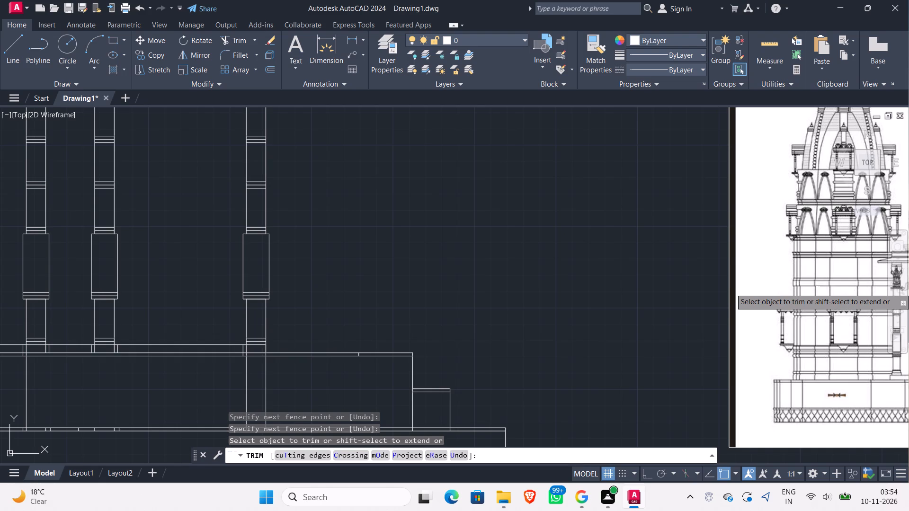
scroll(817, 289, down, 2)
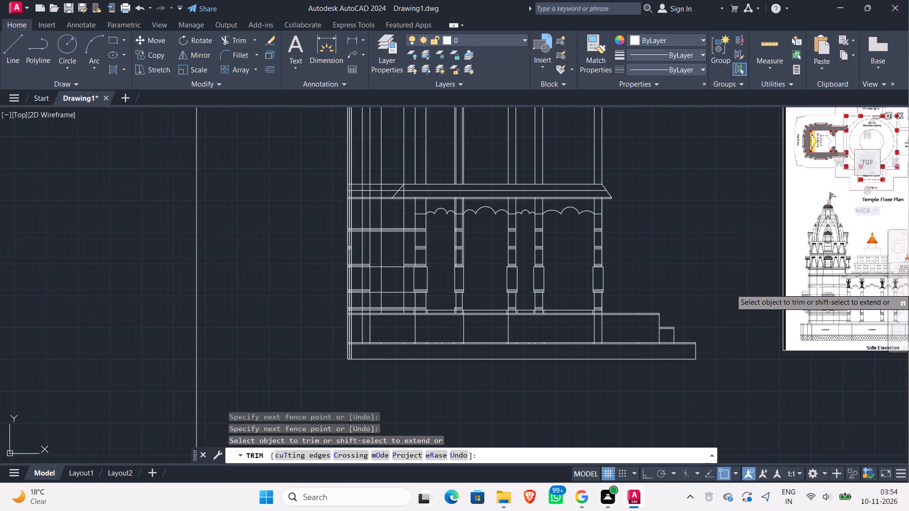
scroll(817, 289, up, 2)
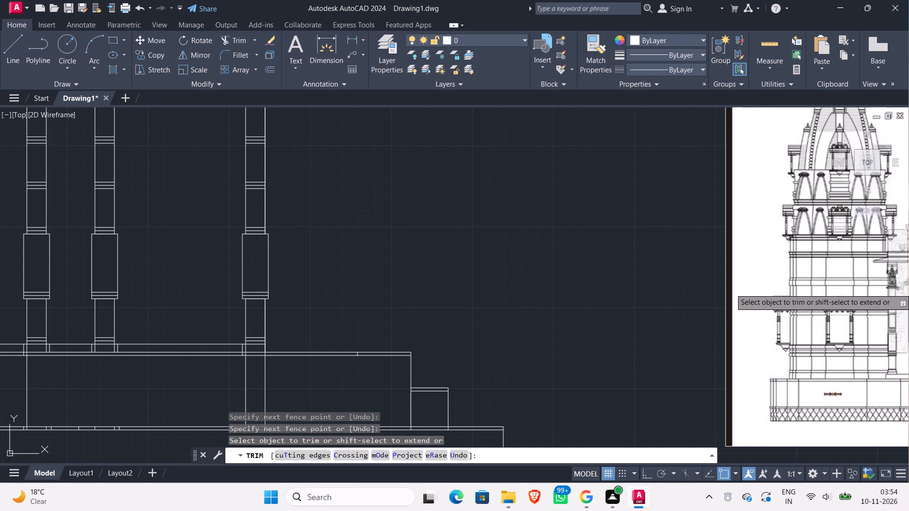
scroll(817, 289, down, 1)
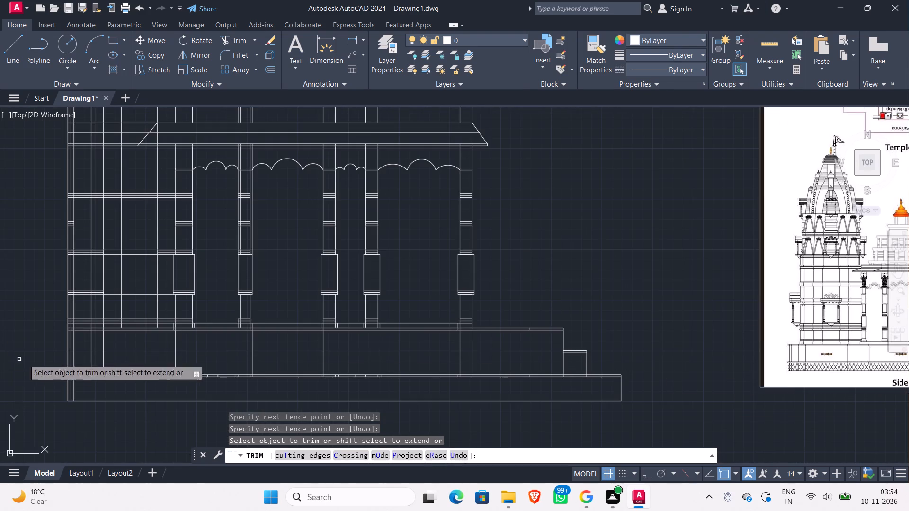
middle_drag(213, 270, 231, 269)
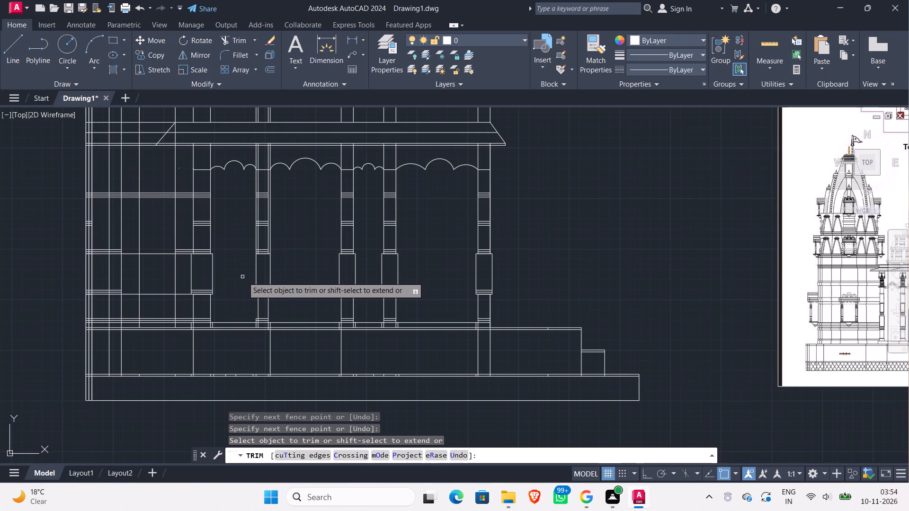
middle_drag(243, 277, 267, 273)
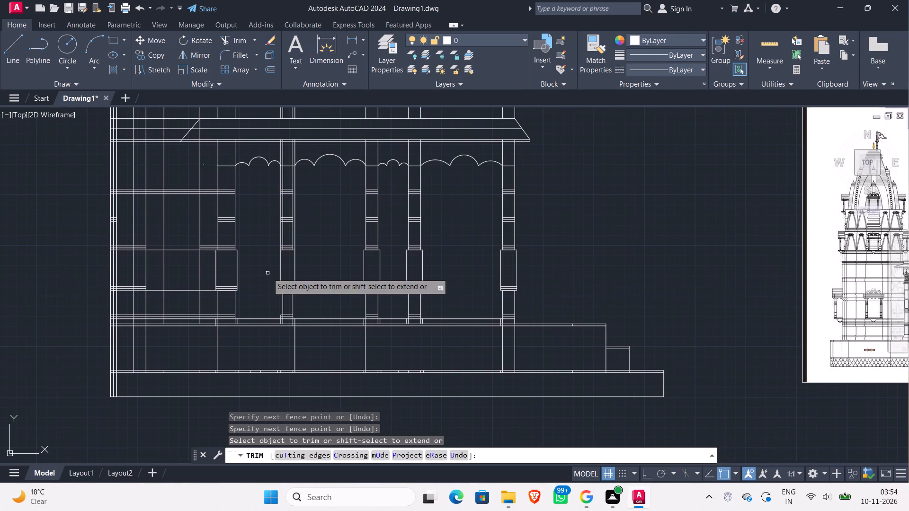
Trim the horizontal line level with the column block's top inside the shrine wall, and extend the cut vertical line back up.
click(158, 233)
click(174, 238)
click(160, 242)
click(153, 268)
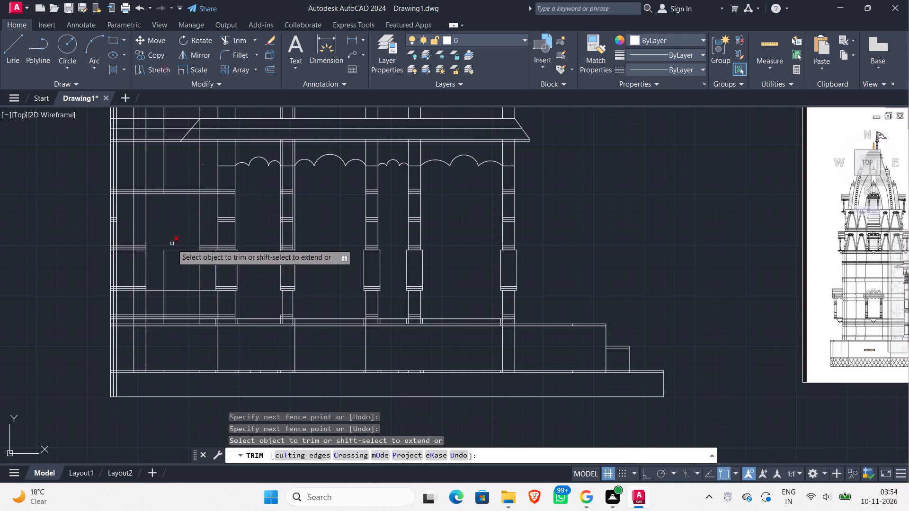
click(173, 244)
click(181, 265)
click(151, 275)
click(171, 277)
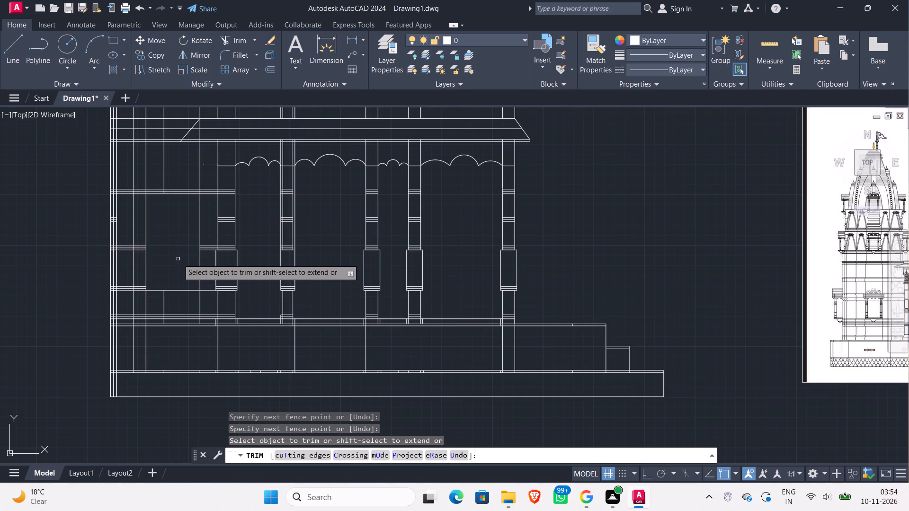
shift+click(175, 300)
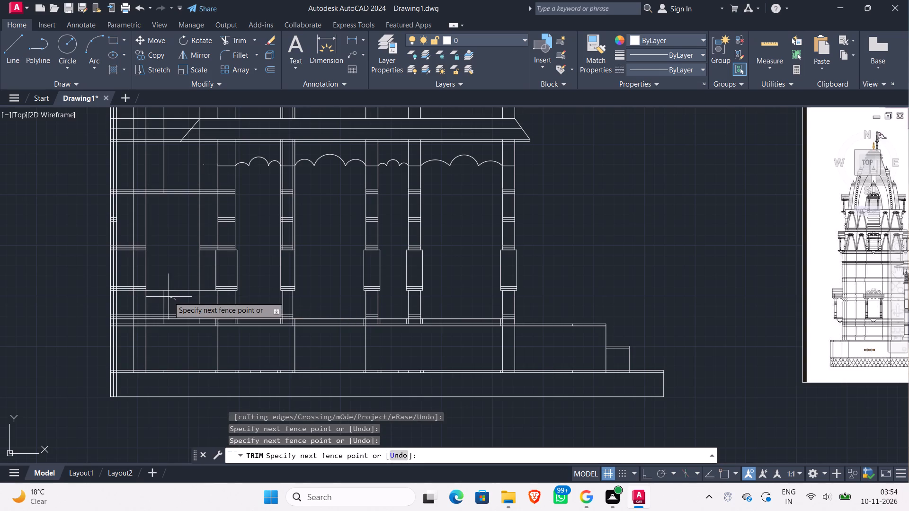
shift+click(153, 299)
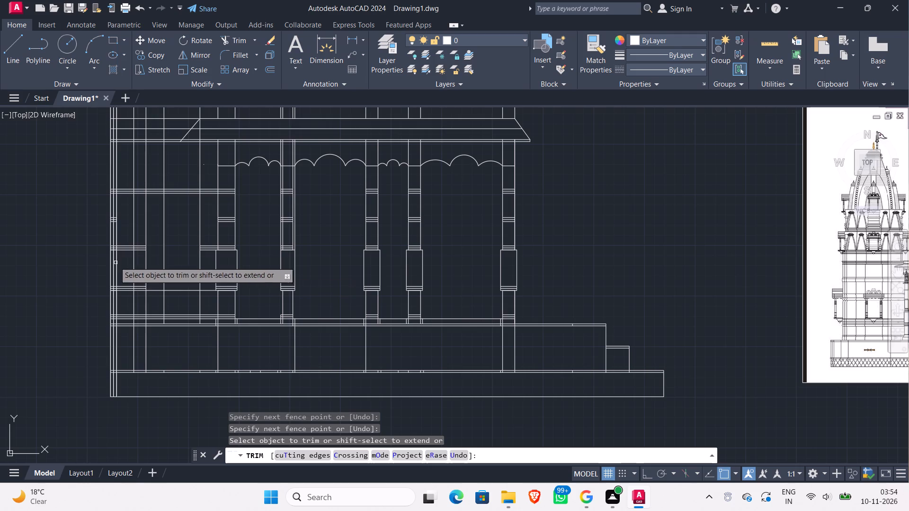
Extend the outer-edge ring lines level with the column block's top and bottom to the shrine wall's next vertical line.
shift+click(143, 256)
shift+click(144, 239)
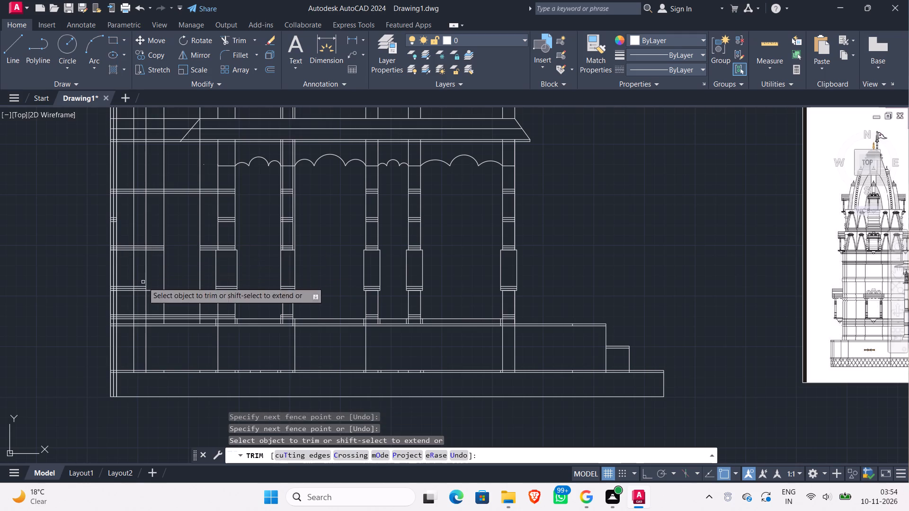
shift+scroll(141, 289, up, 1)
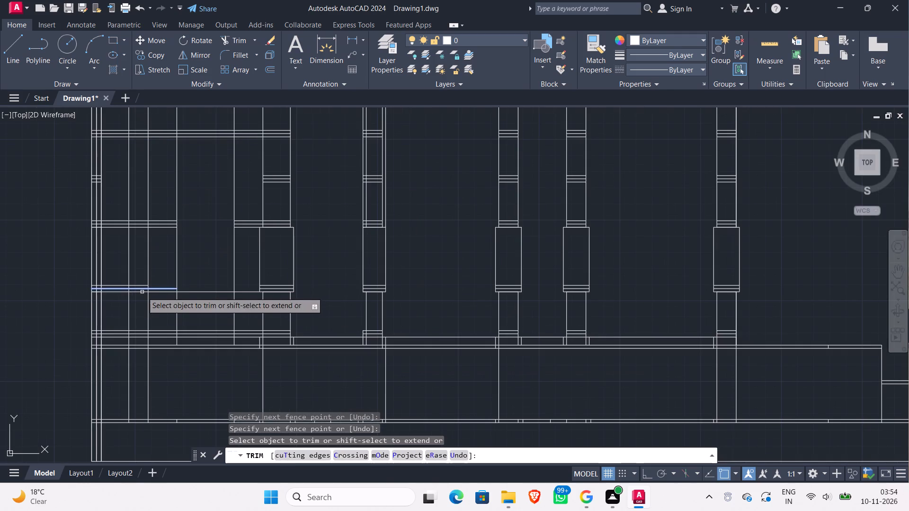
shift+click(143, 287)
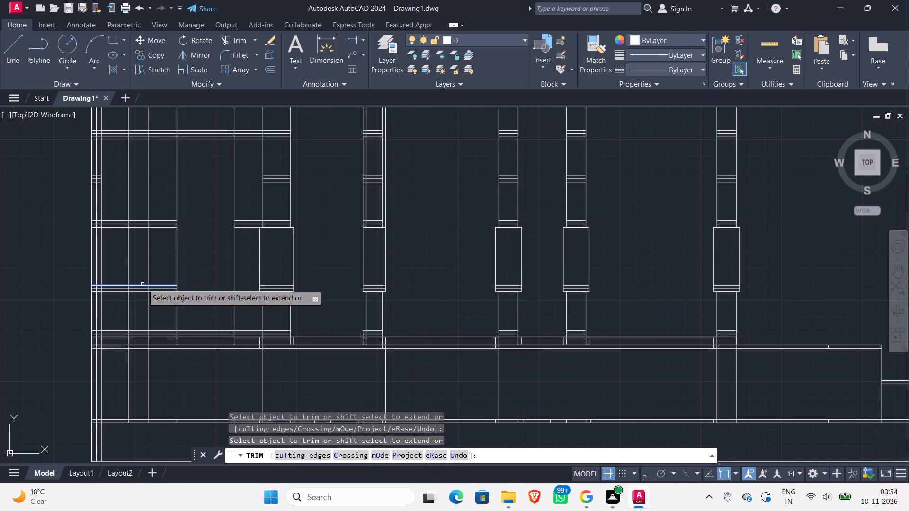
shift+click(143, 284)
key(Escape)
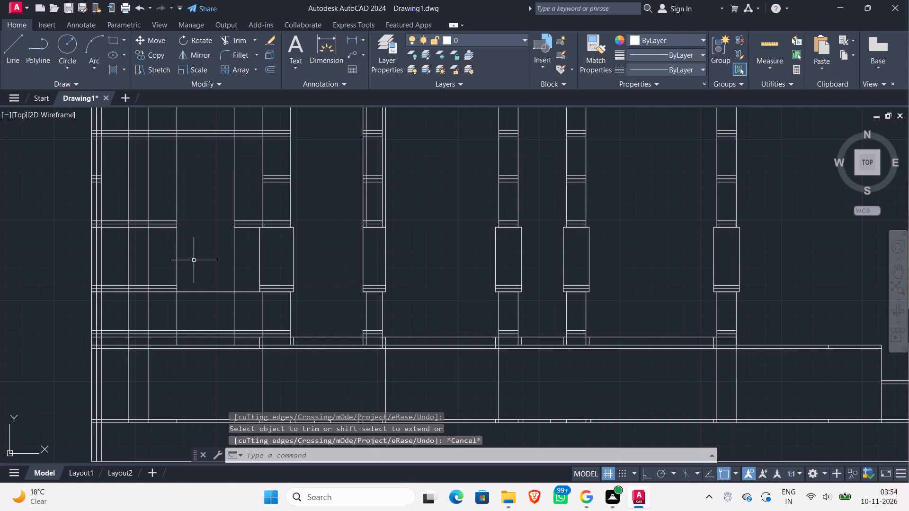
Draw a niche rectangle about 2'-3" wide and 3'-8" high in the shrine wall bay beside the first column.
scroll(194, 254, down, 1)
middle_click(194, 253)
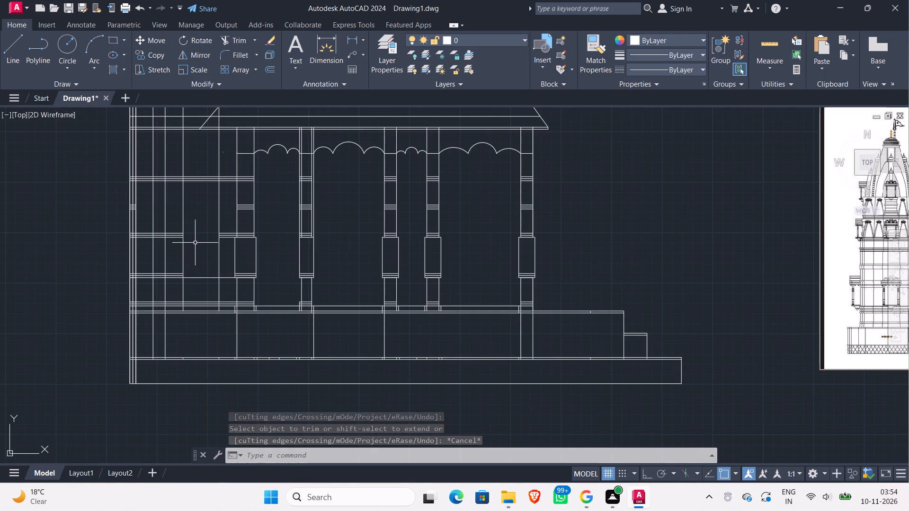
key(r)
text(ec)
key(Return)
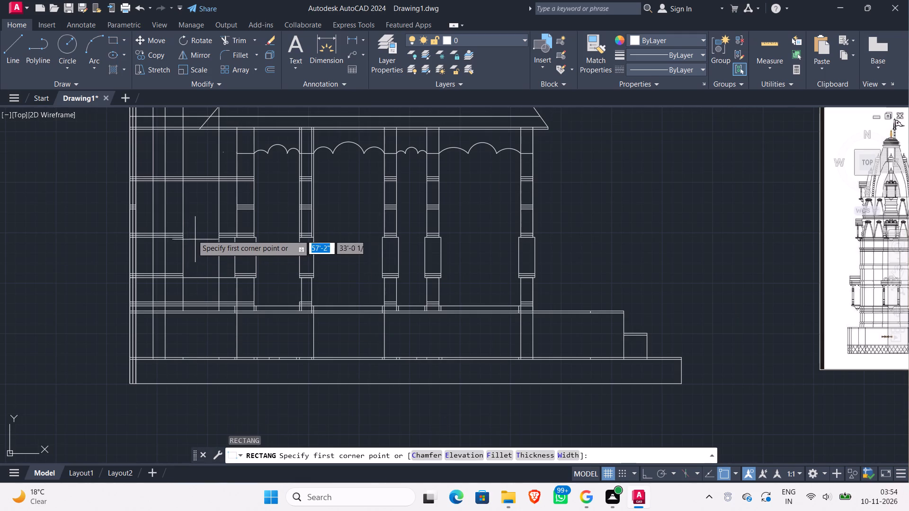
middle_drag(194, 228, 106, 224)
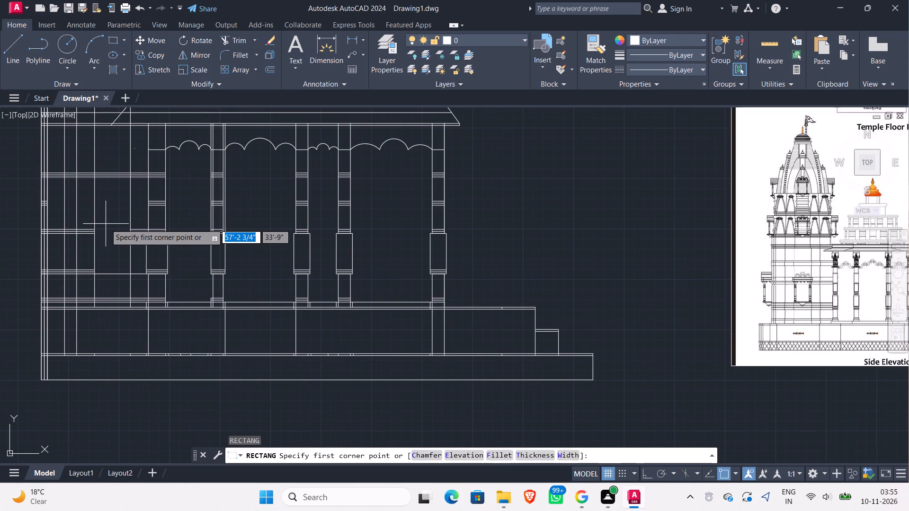
scroll(106, 227, up, 1)
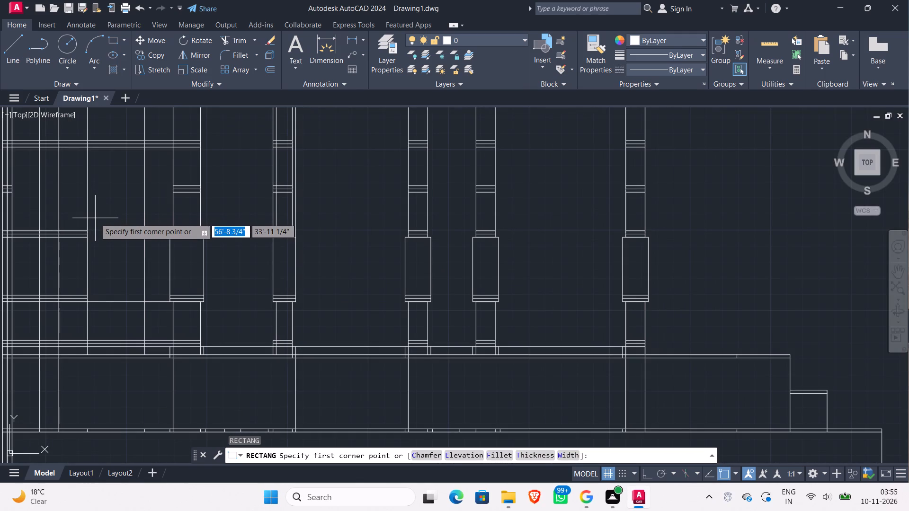
click(95, 218)
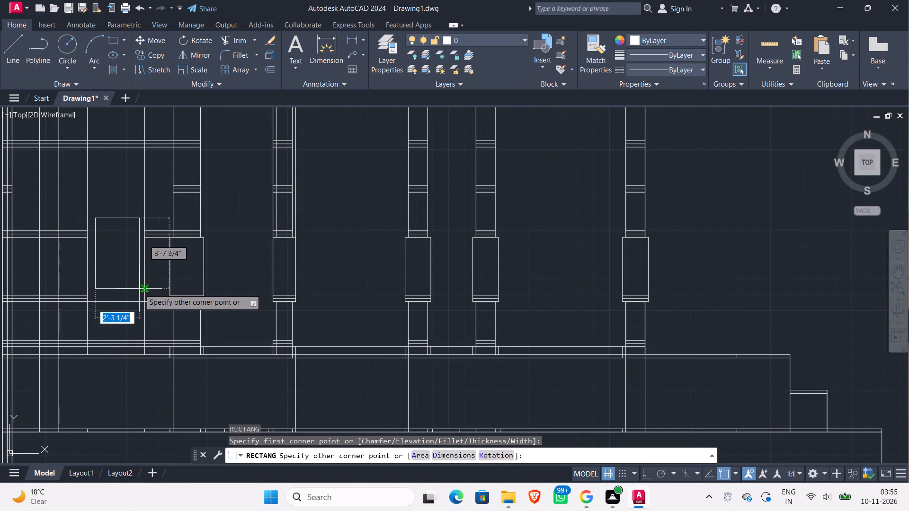
scroll(139, 289, up, 2)
click(141, 291)
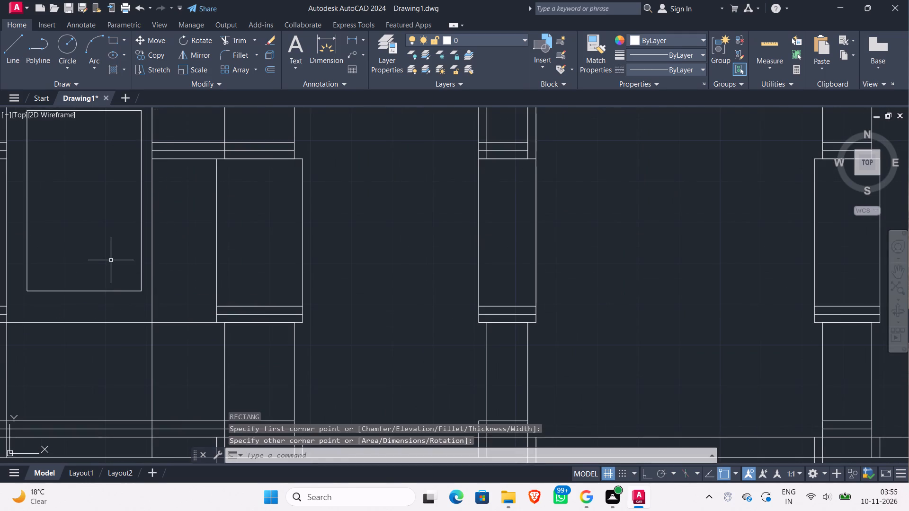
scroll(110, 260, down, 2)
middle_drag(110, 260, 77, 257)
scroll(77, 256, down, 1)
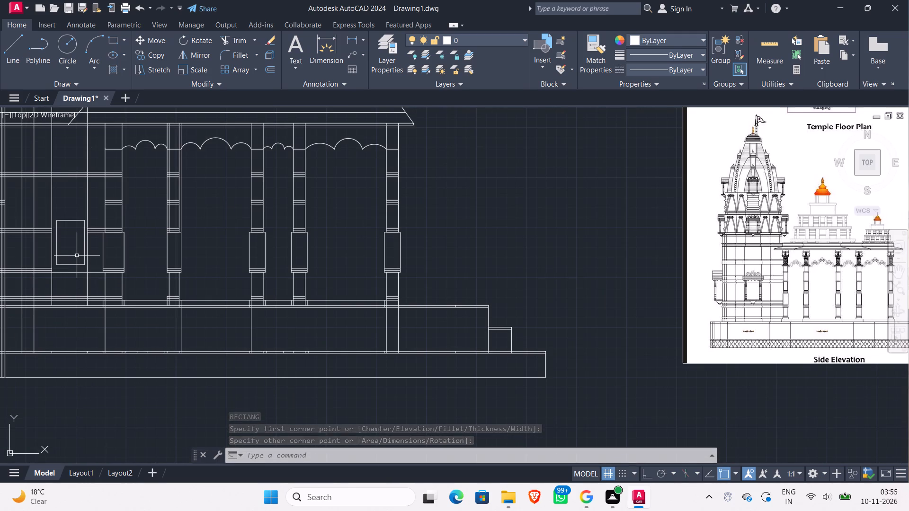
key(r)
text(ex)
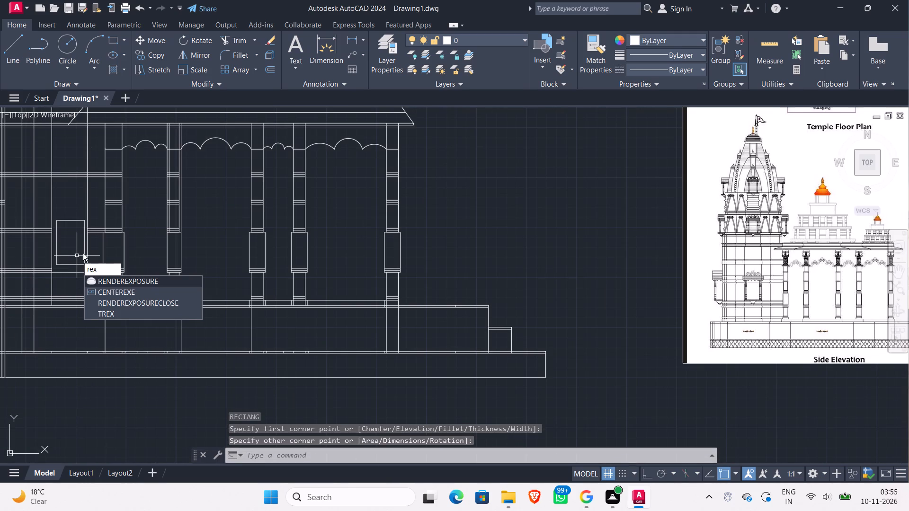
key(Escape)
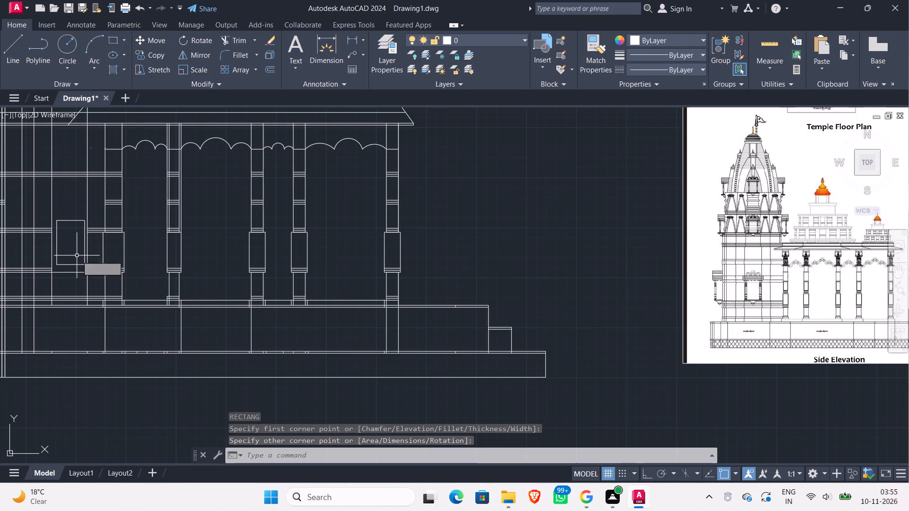
Draw a lintel rectangle about 2'-8" wide and 3 1/4" high on top of the niche, overhanging both sides.
text(rec)
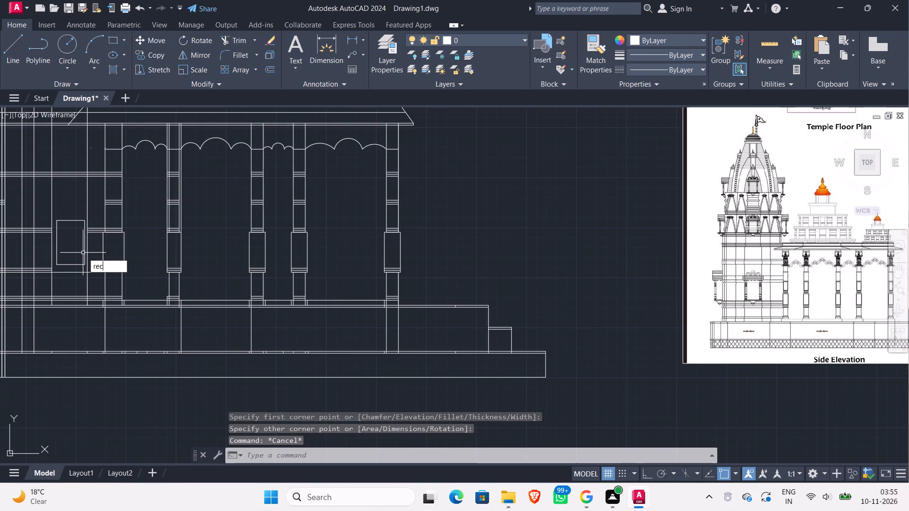
key(Return)
scroll(64, 217, up, 1)
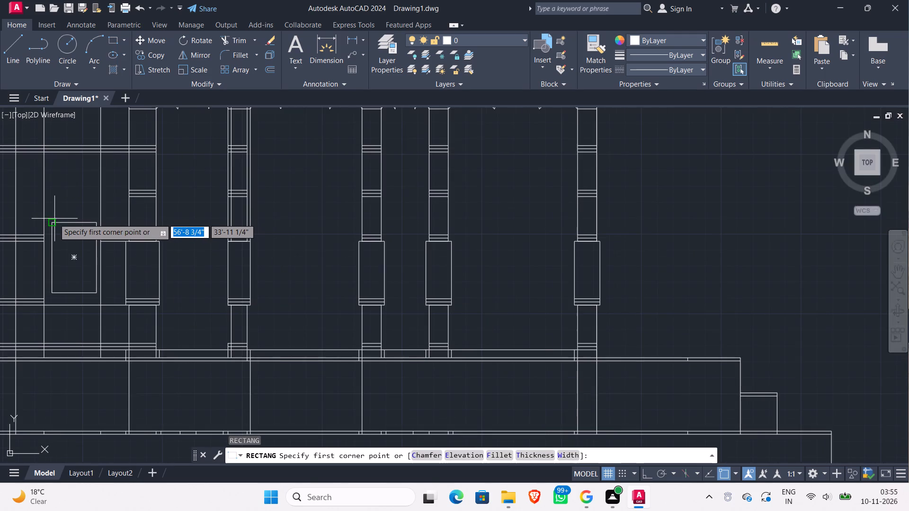
scroll(54, 219, up, 3)
click(26, 213)
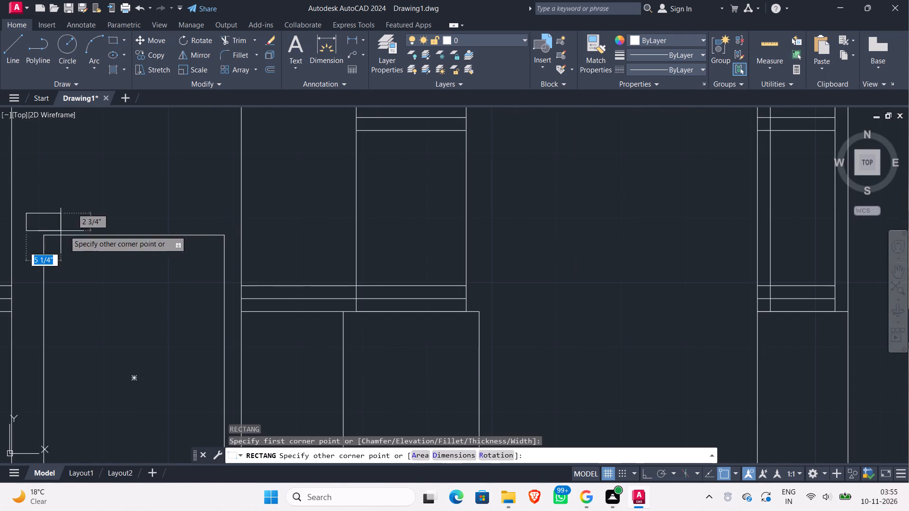
scroll(235, 234, up, 2)
click(235, 234)
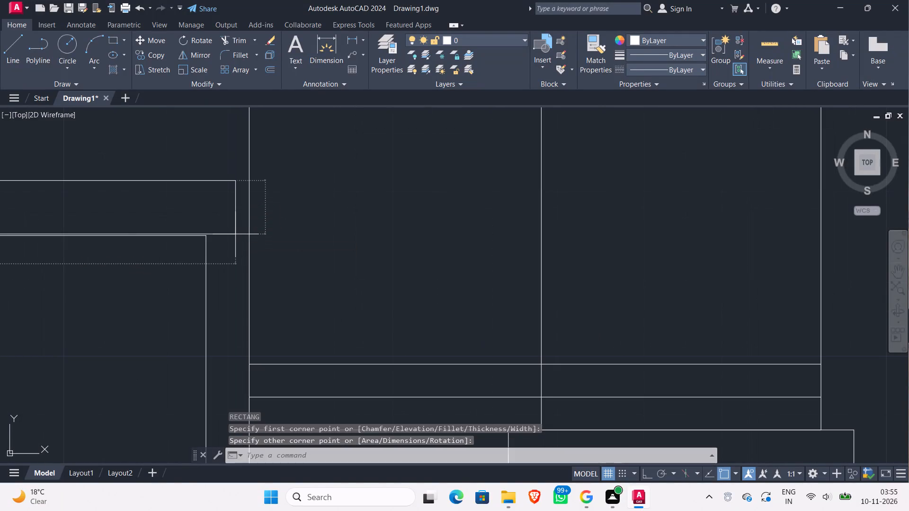
Draw a thinner rectangle about 2'-8" wide and 1 1/2" high directly on top of the niche's lintel.
scroll(190, 156, down, 2)
middle_drag(190, 156, 217, 228)
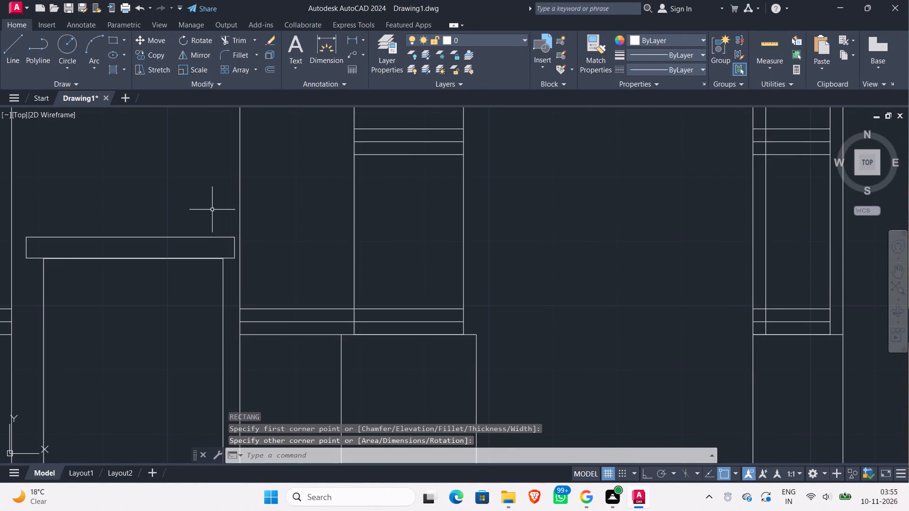
text(rec)
key(Return)
click(27, 226)
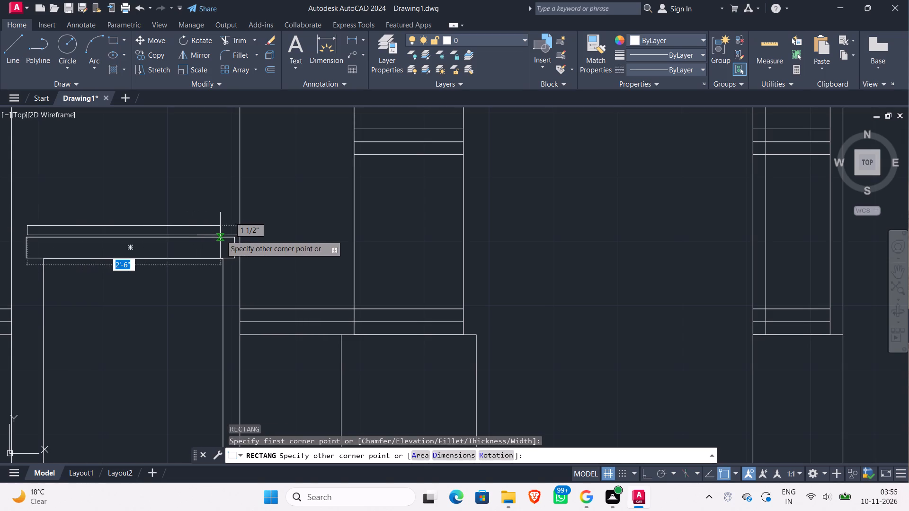
click(233, 237)
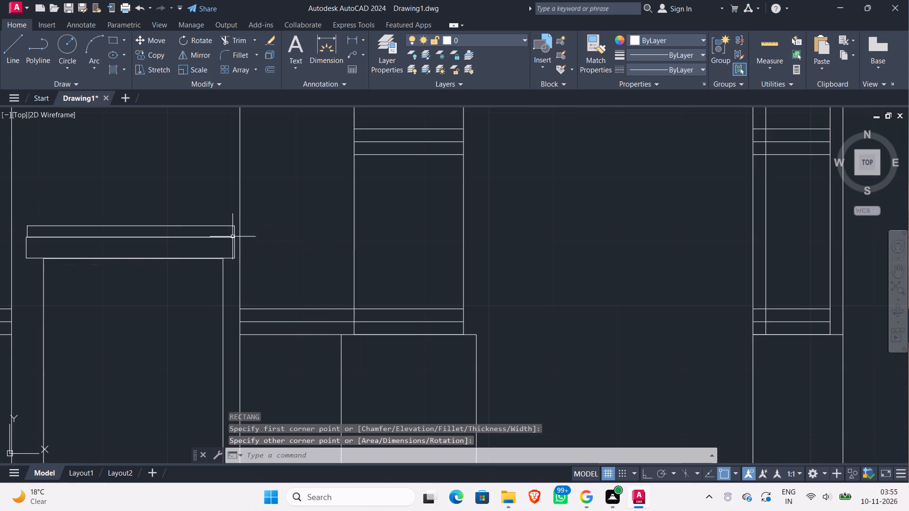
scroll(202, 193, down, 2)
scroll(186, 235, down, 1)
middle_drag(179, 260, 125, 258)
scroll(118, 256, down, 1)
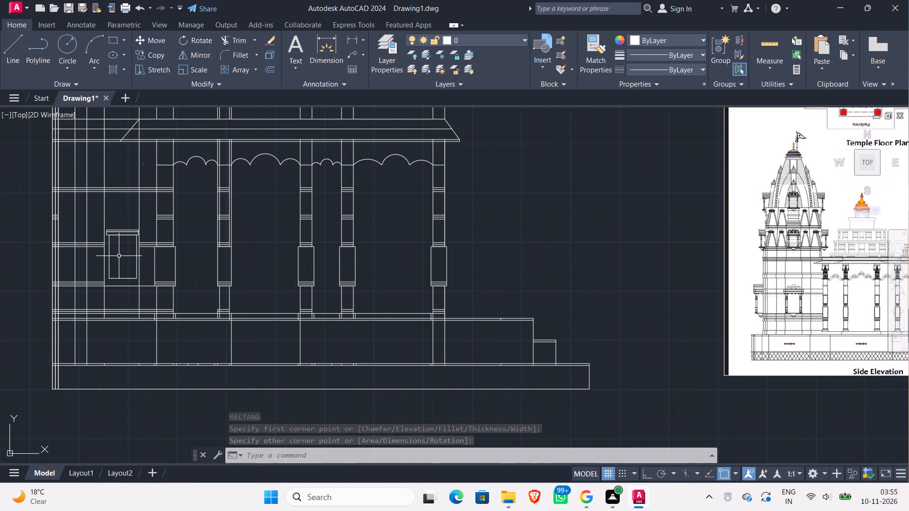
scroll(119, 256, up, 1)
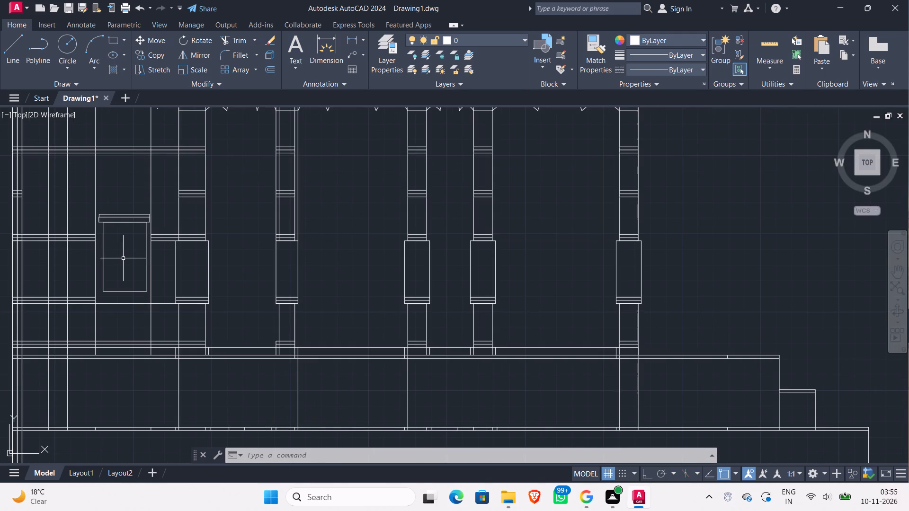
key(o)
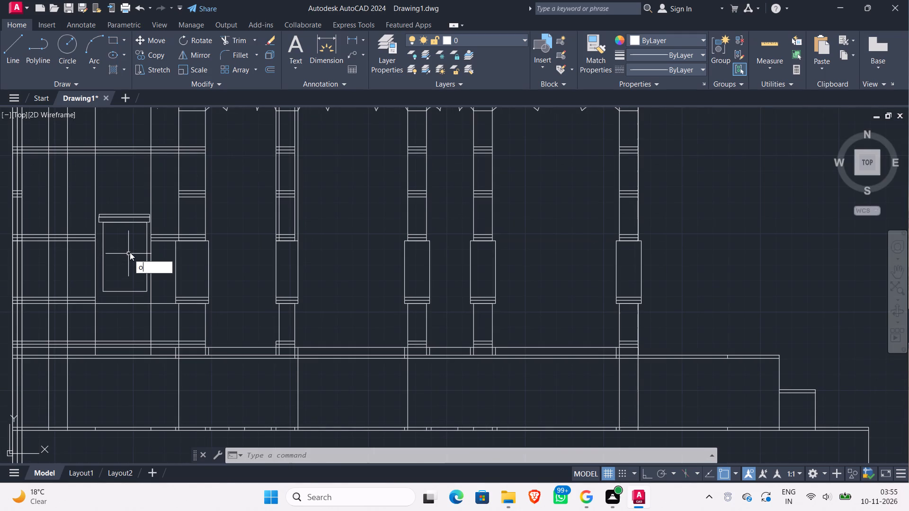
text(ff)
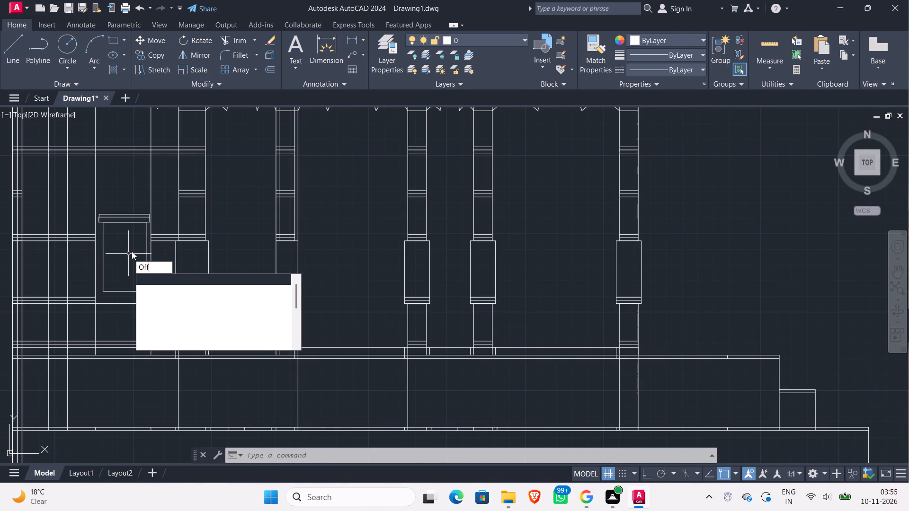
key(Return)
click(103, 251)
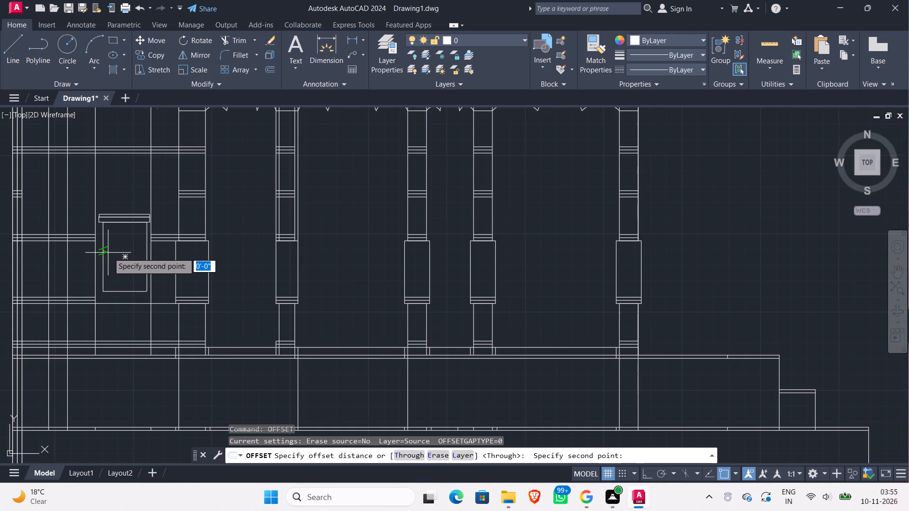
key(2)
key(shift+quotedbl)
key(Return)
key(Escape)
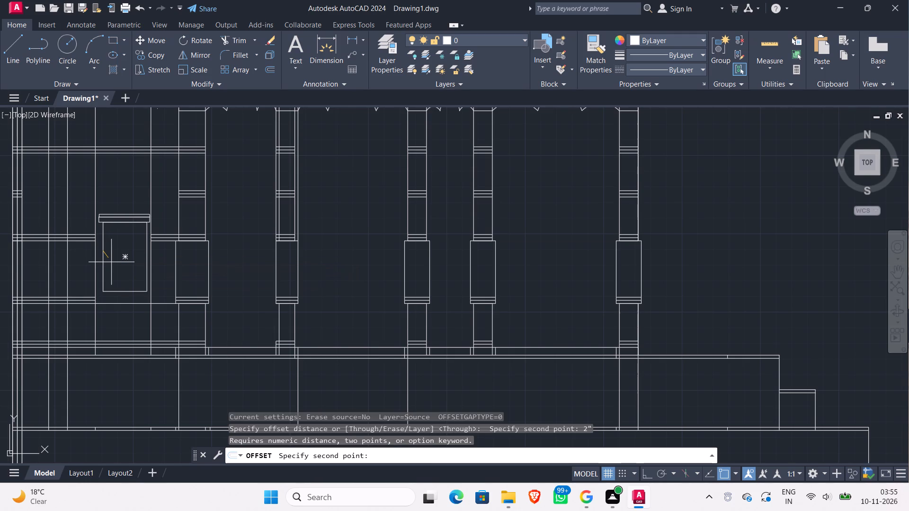
Offset the niche rectangle 2" inward to form its inner frame.
key(o)
key(Return)
key(Return)
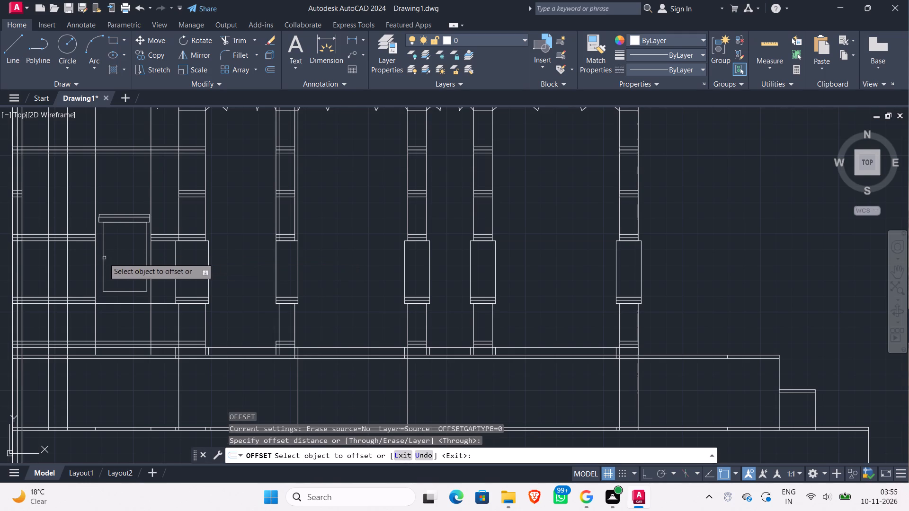
click(102, 257)
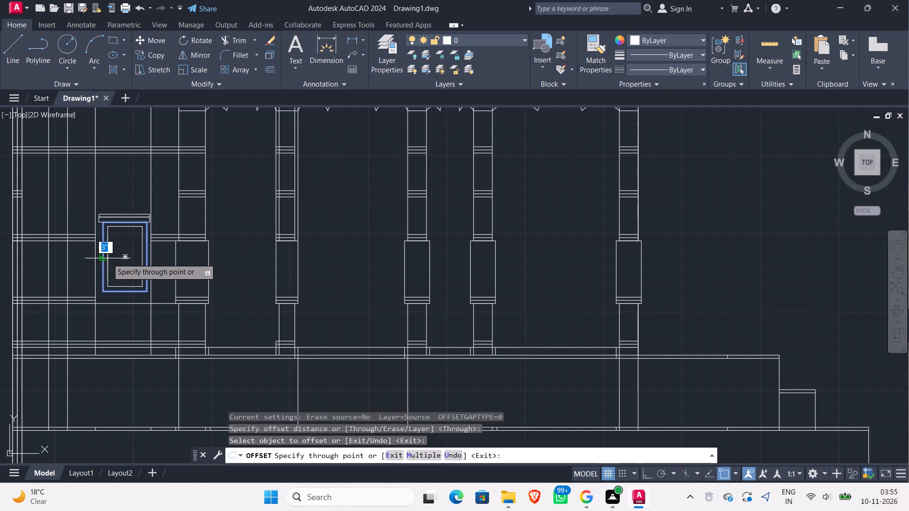
key(2)
key(shift+quotedbl)
key(Return)
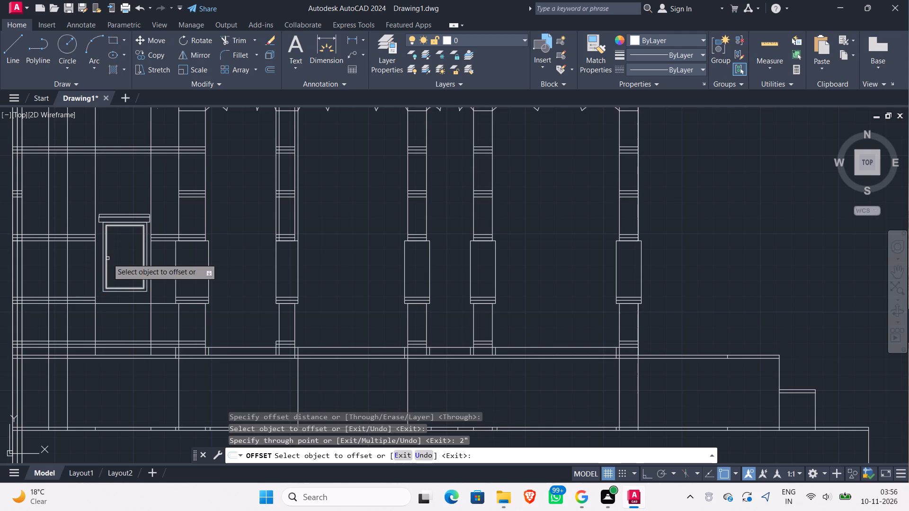
Examine the niche's frame in the reference side elevation against the drafted niche.
scroll(113, 256, down, 1)
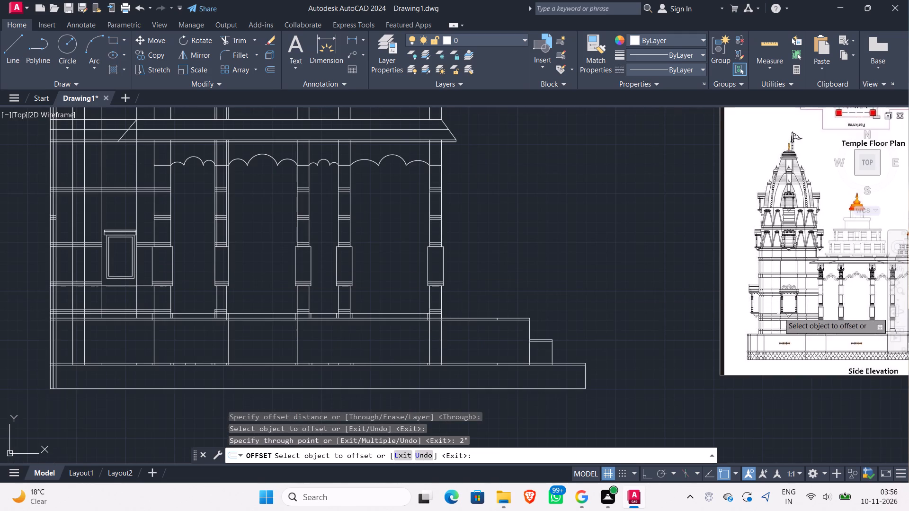
scroll(779, 311, up, 1)
middle_drag(36, 276, 39, 276)
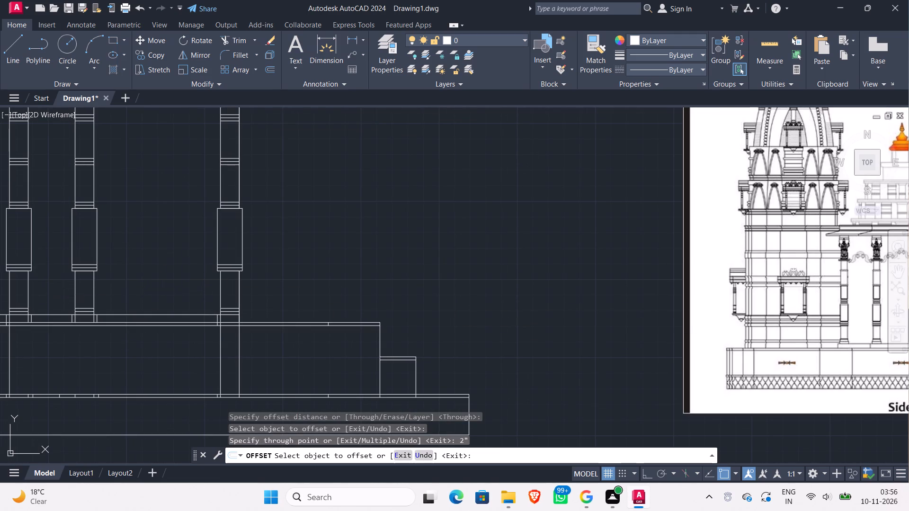
middle_drag(39, 276, 188, 273)
scroll(189, 272, up, 1)
scroll(190, 271, down, 1)
middle_drag(71, 263, 343, 267)
scroll(343, 266, down, 1)
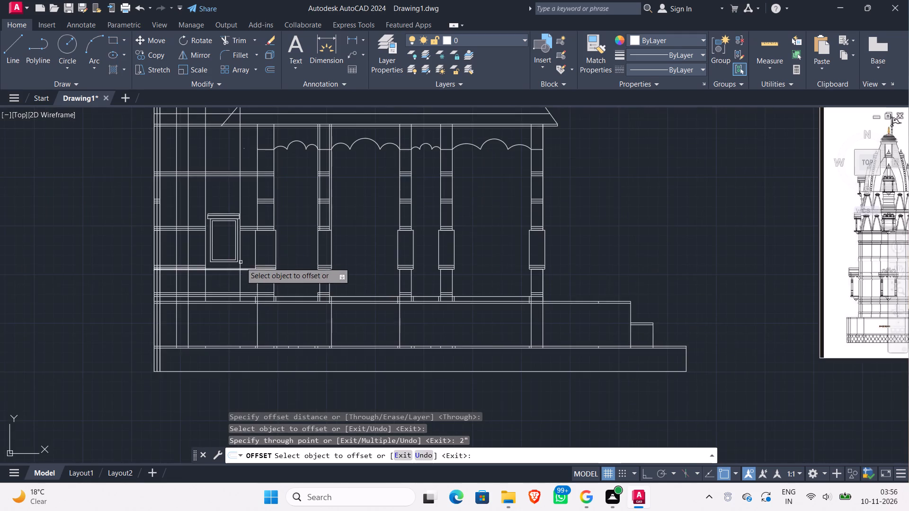
scroll(235, 246, up, 3)
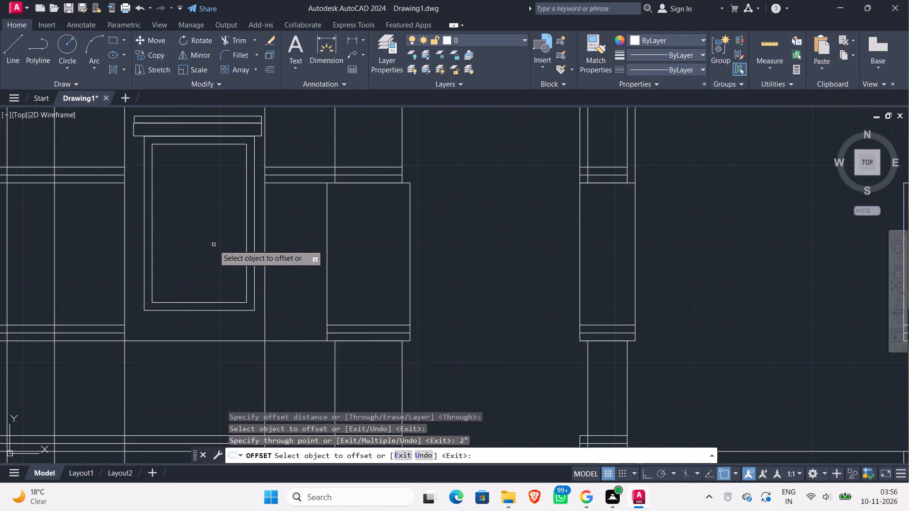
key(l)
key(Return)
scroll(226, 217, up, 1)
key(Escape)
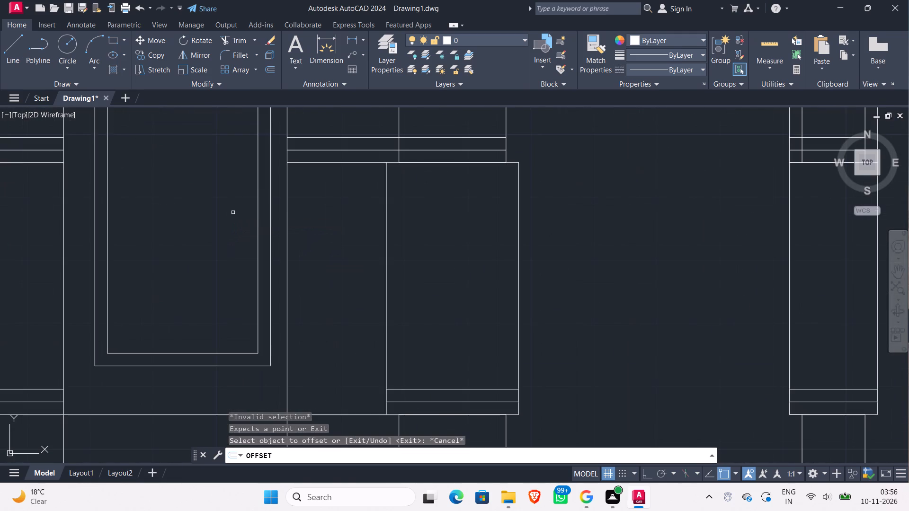
Draw a short horizontal line across the niche frame's 2" gap on the side facing the first column, about 6" above mid-height.
key(l)
key(Return)
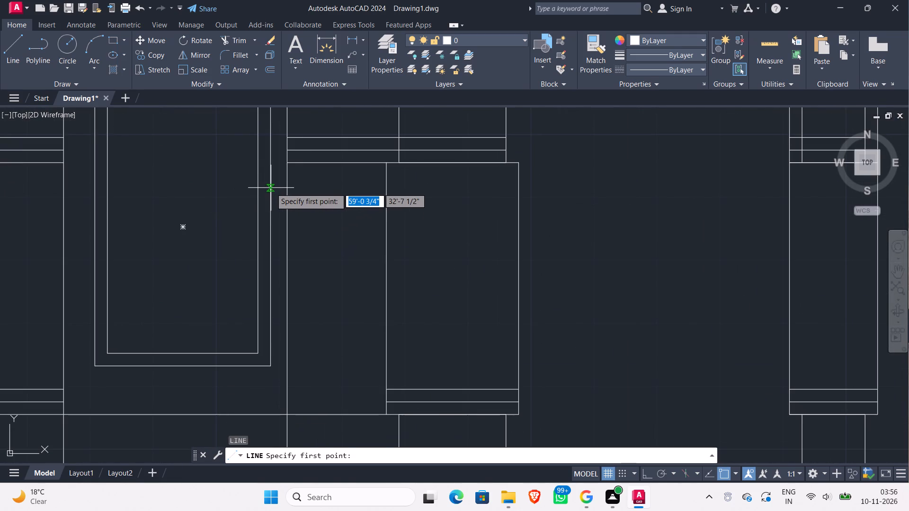
click(271, 188)
click(259, 187)
key(Escape)
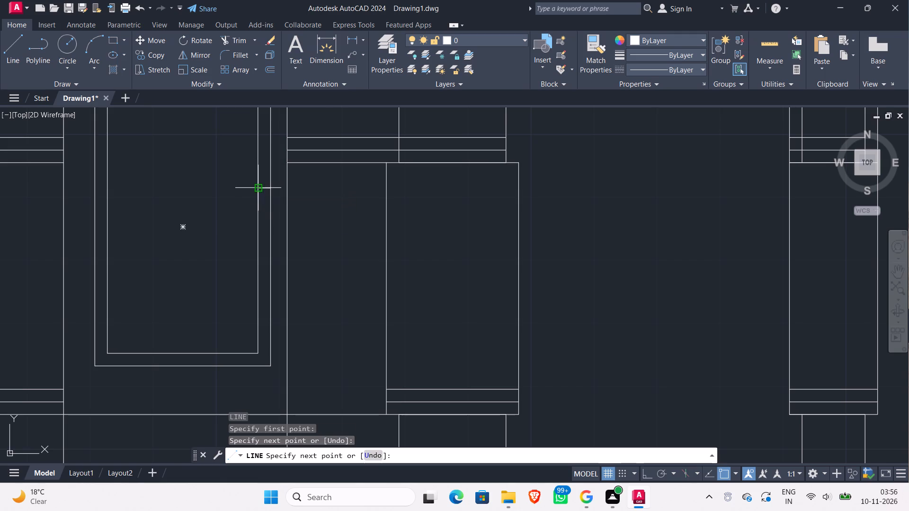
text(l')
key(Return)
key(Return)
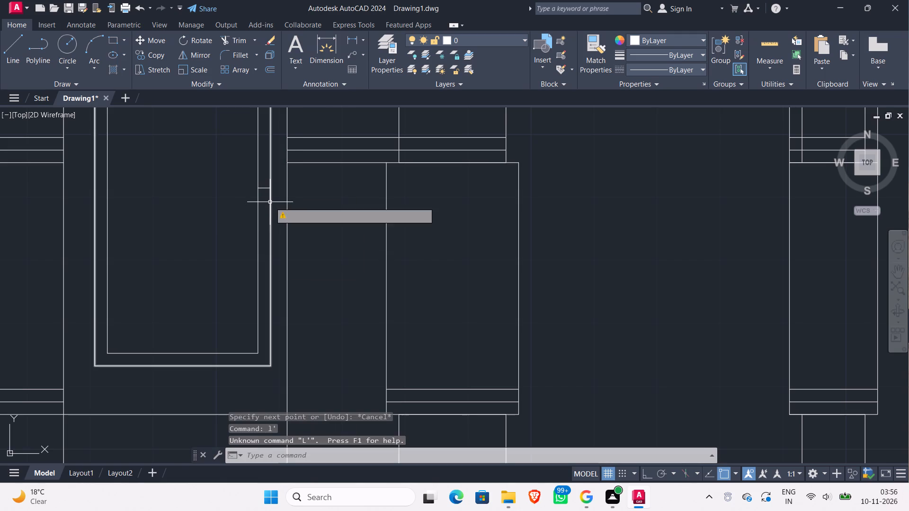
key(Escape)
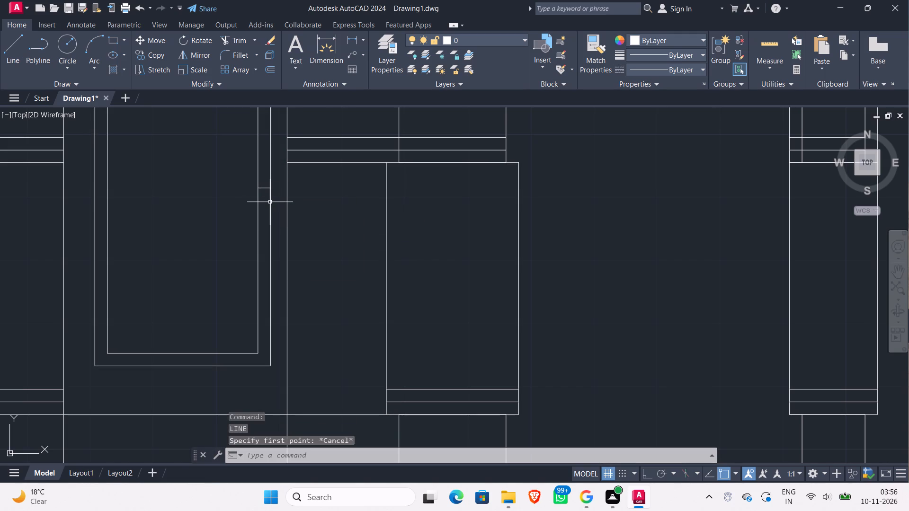
Draw a second short horizontal line across the same frame gap, about 1" below the first one.
key(l)
key(Return)
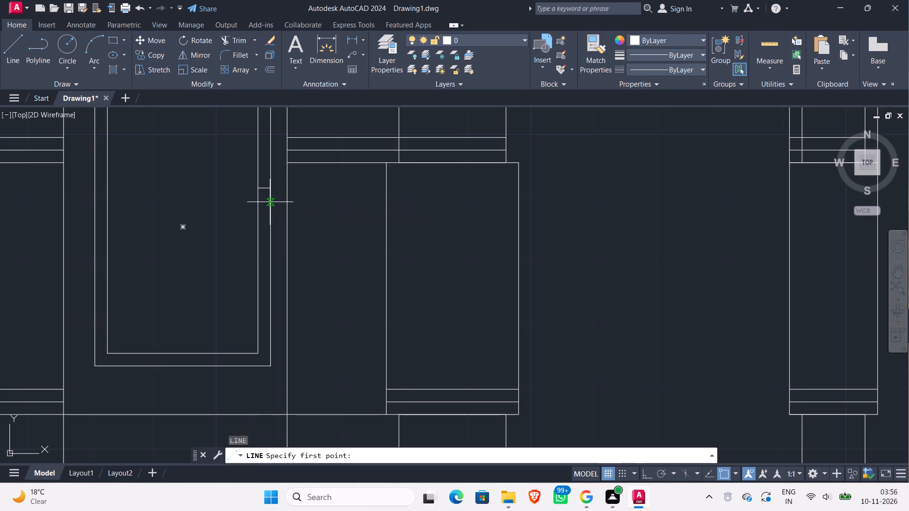
click(269, 196)
click(258, 195)
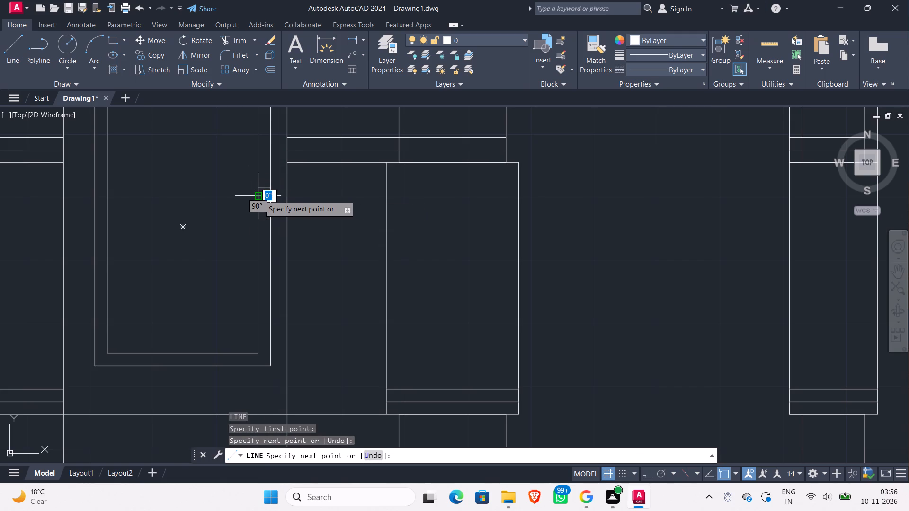
key(Escape)
Draw two closely spaced horizontal lines across the niche frame's gap near its bottom, on the side facing the first column.
key(l)
key(Return)
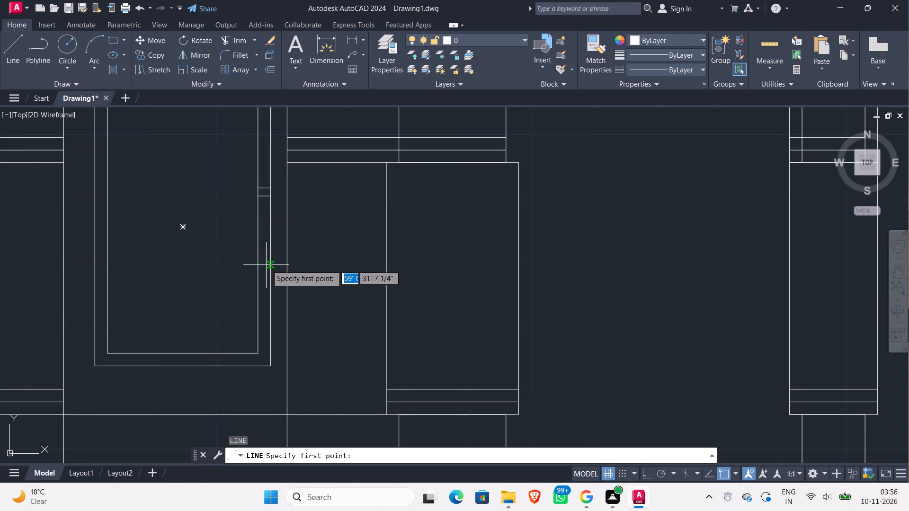
click(270, 298)
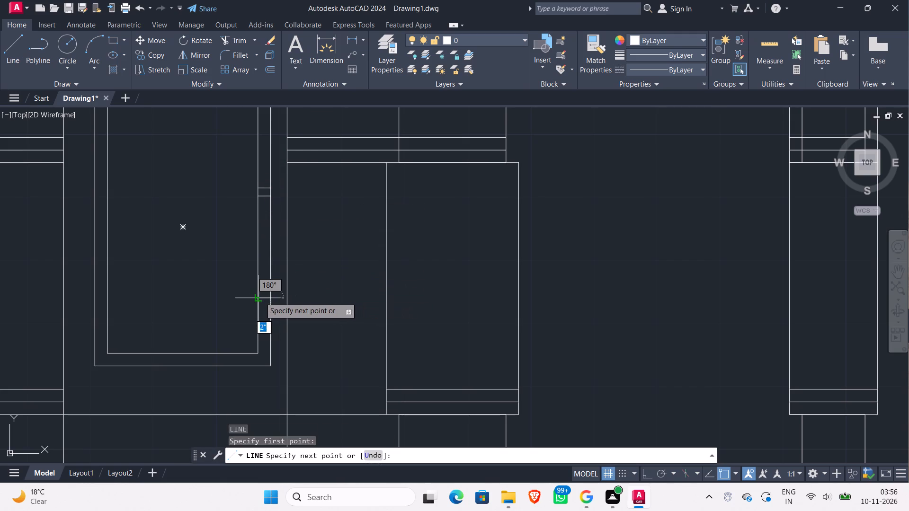
click(260, 297)
key(Escape)
key(Return)
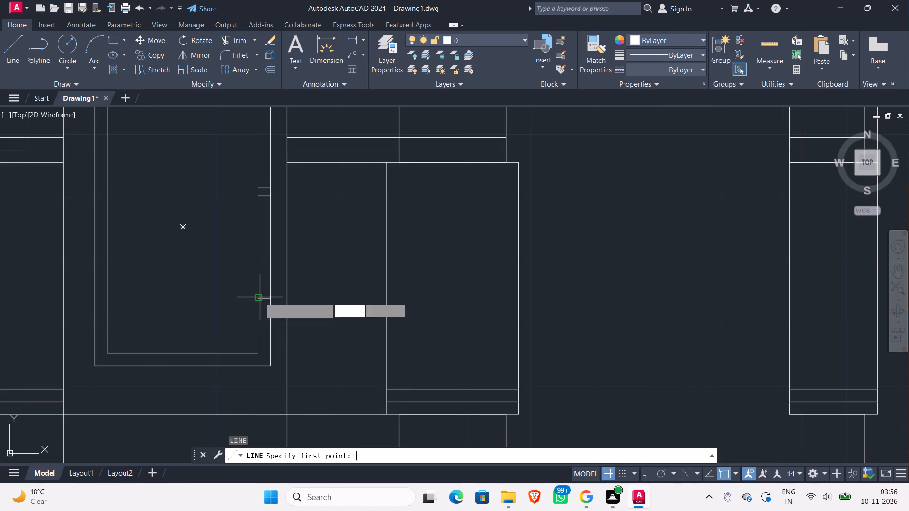
click(272, 307)
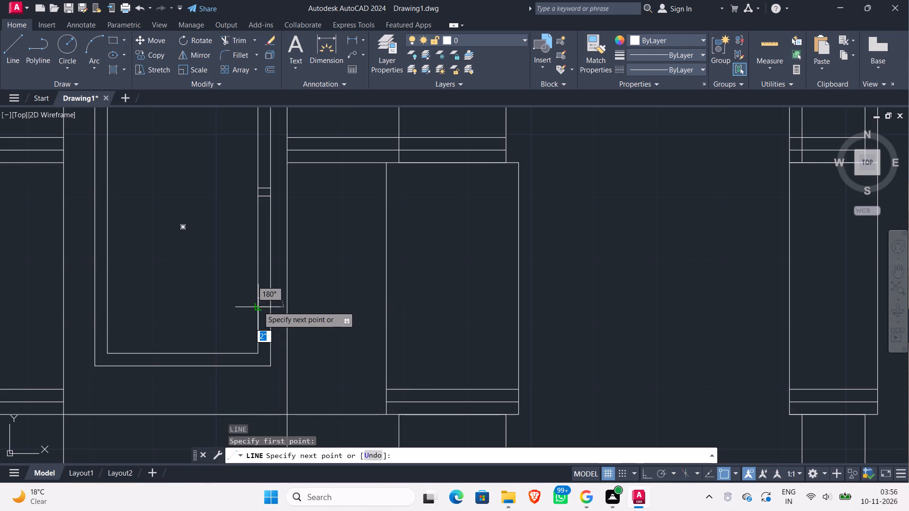
click(258, 306)
key(Escape)
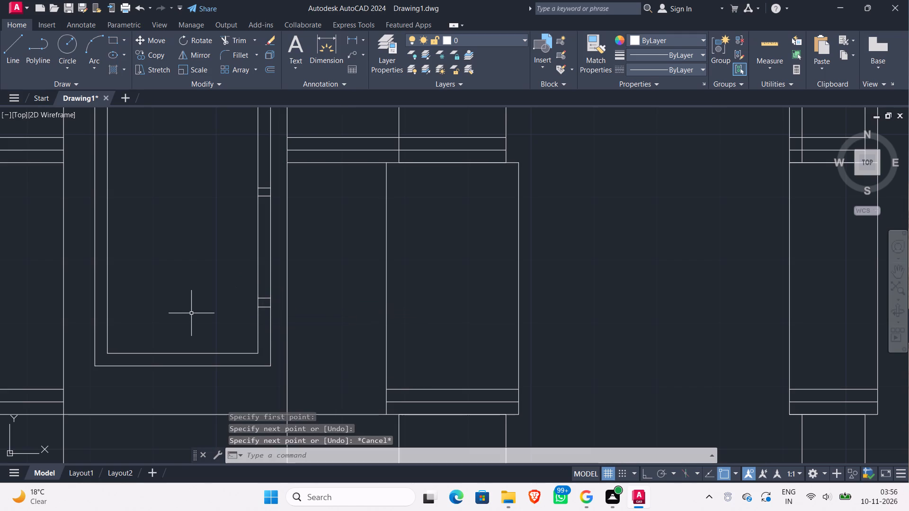
Draw a matching pair of short horizontal lines across the frame gap on the niche's opposite side, level with the lower pair.
key(Return)
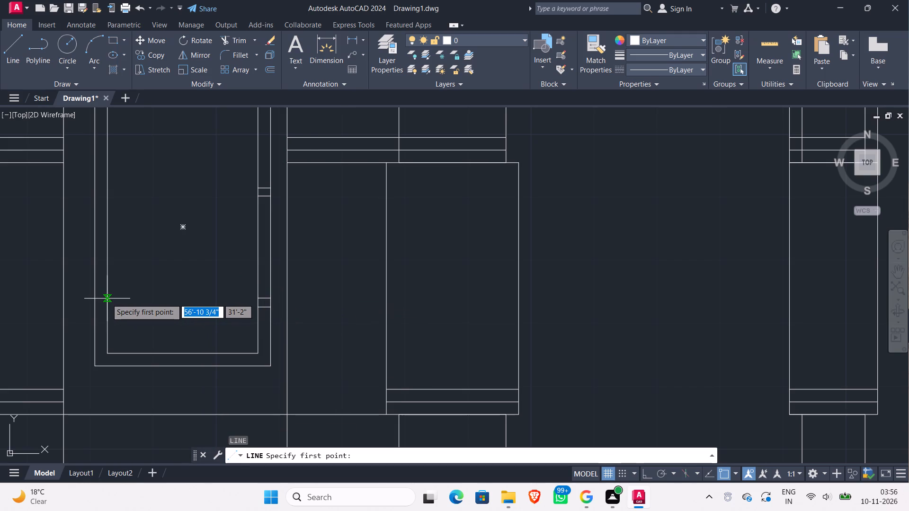
click(107, 299)
click(94, 296)
key(Escape)
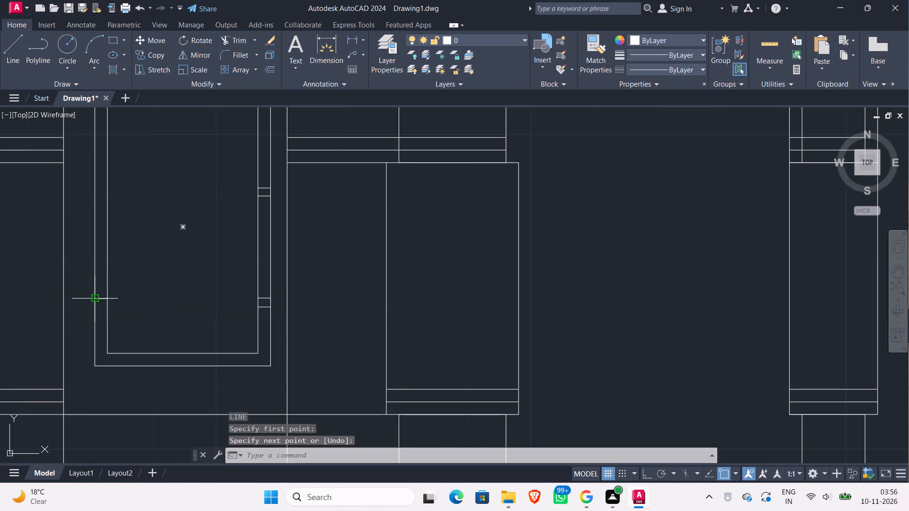
key(Return)
click(107, 308)
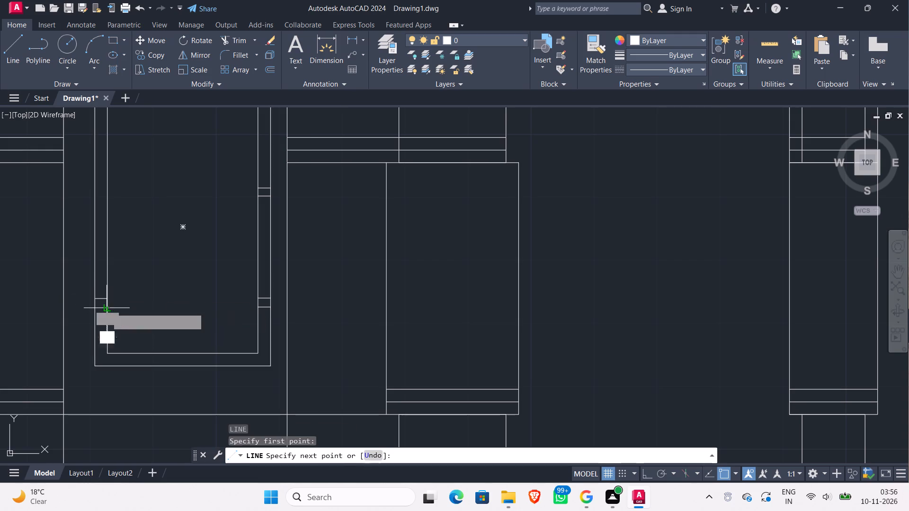
click(92, 307)
key(Escape)
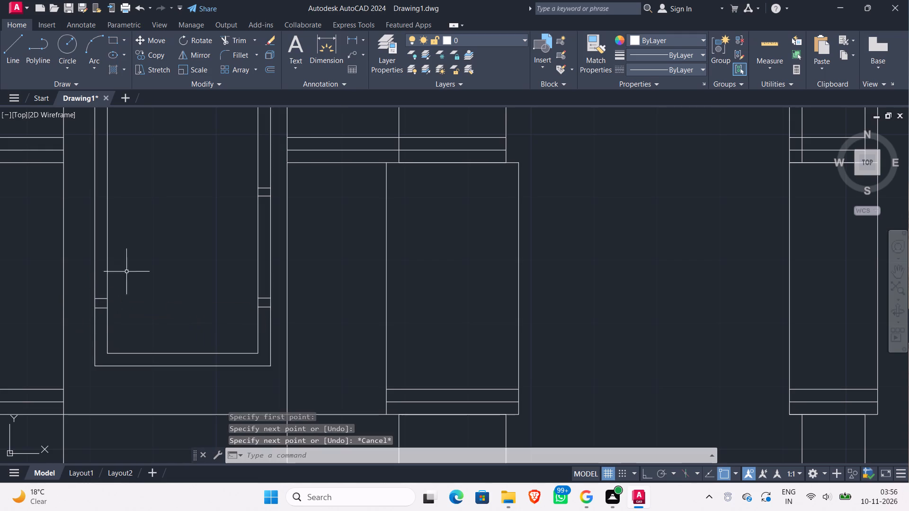
Draw the upper pair of short horizontal lines across the same opposite frame gap, about level with the column-side upper pair.
key(Return)
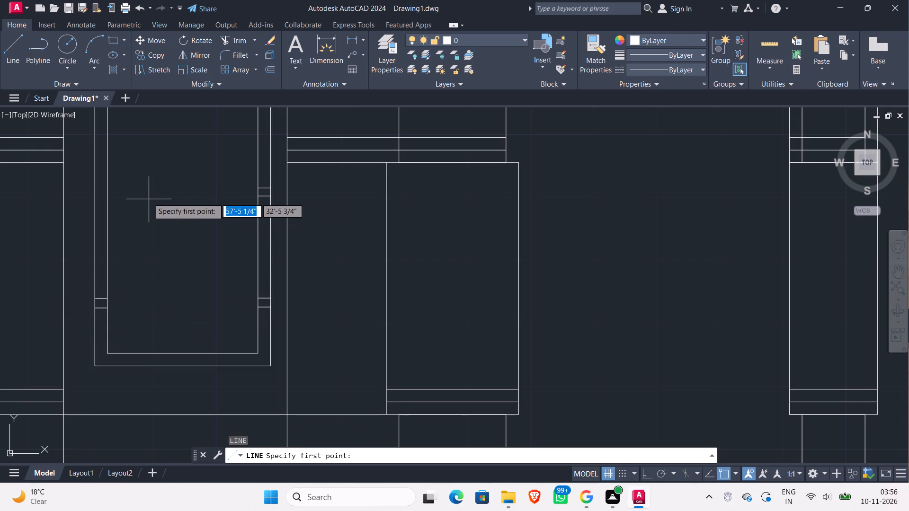
click(107, 192)
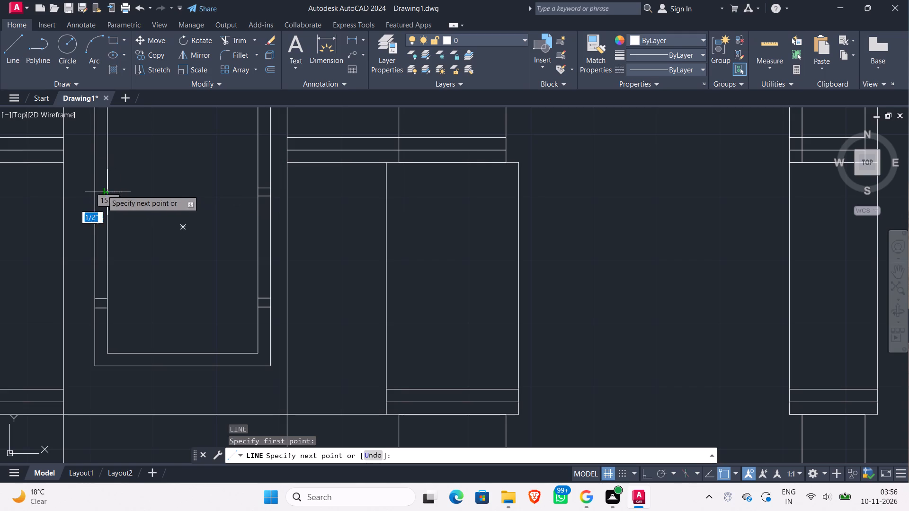
click(93, 195)
key(Escape)
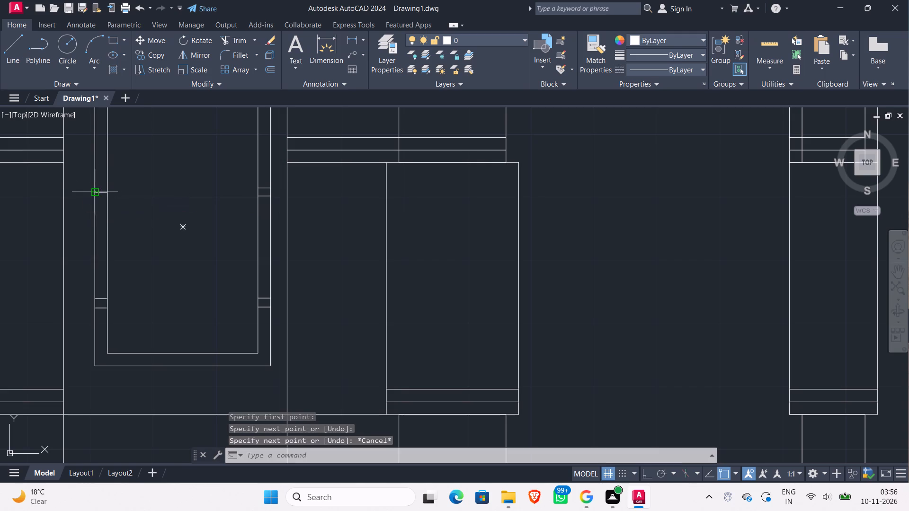
key(Return)
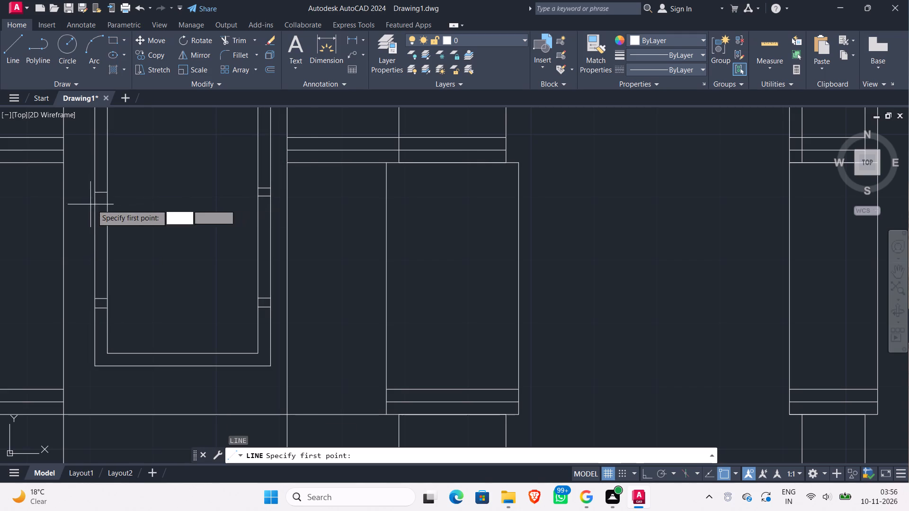
click(107, 202)
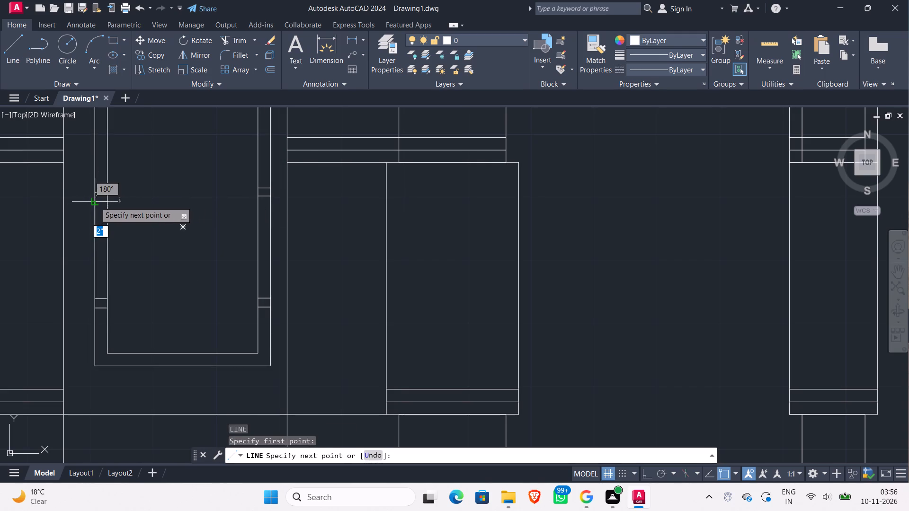
click(95, 202)
key(Escape)
Examine the ornament above the niche's lintel in the reference side elevation against the drafted niche.
scroll(192, 234, down, 2)
middle_drag(194, 239, 215, 269)
scroll(194, 239, down, 1)
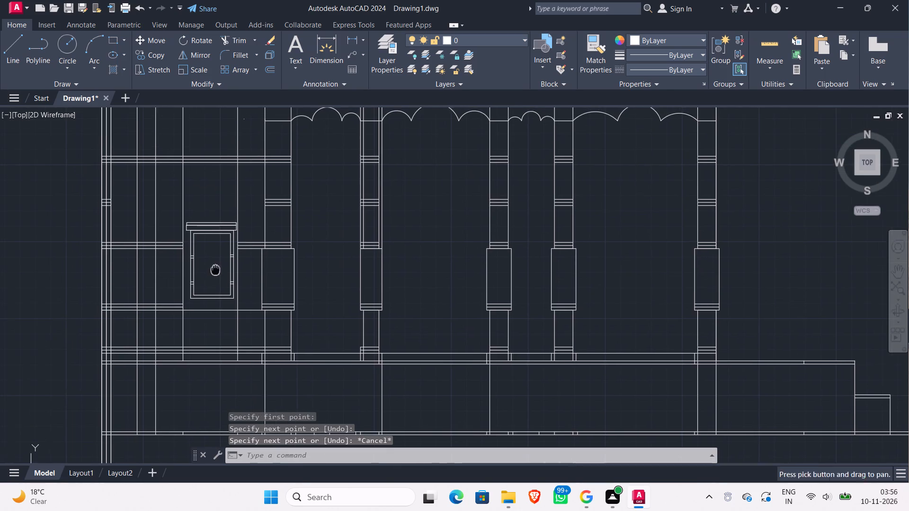
scroll(216, 259, down, 1)
scroll(356, 260, down, 1)
middle_drag(356, 260, 302, 298)
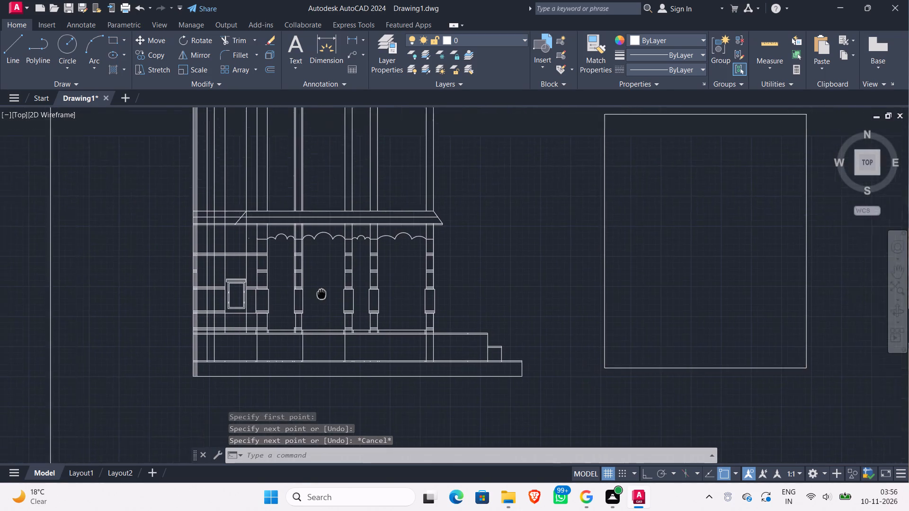
middle_drag(302, 298, 267, 307)
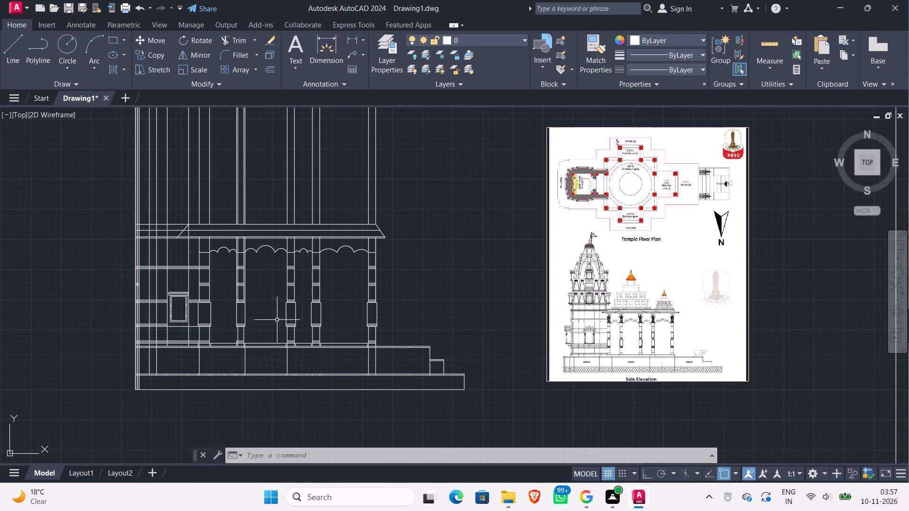
scroll(578, 343, up, 3)
scroll(591, 310, down, 2)
scroll(592, 310, up, 2)
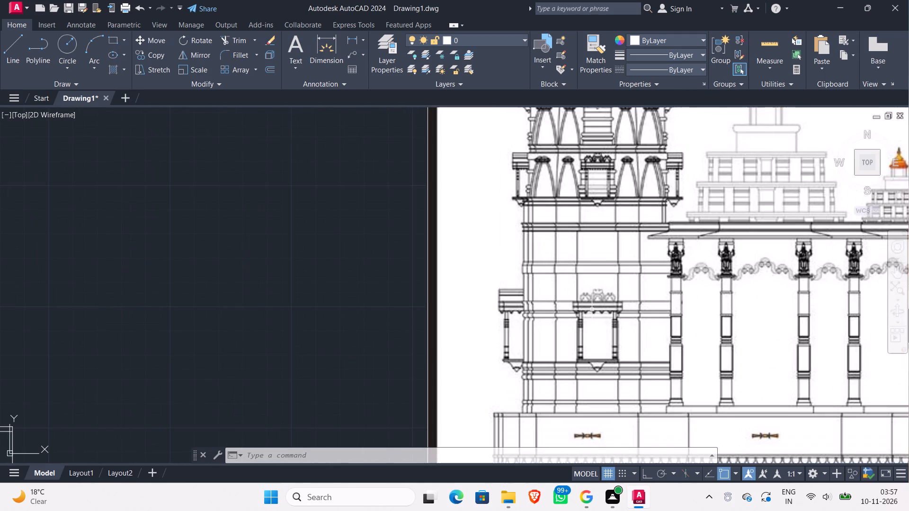
scroll(592, 309, down, 3)
scroll(196, 283, up, 2)
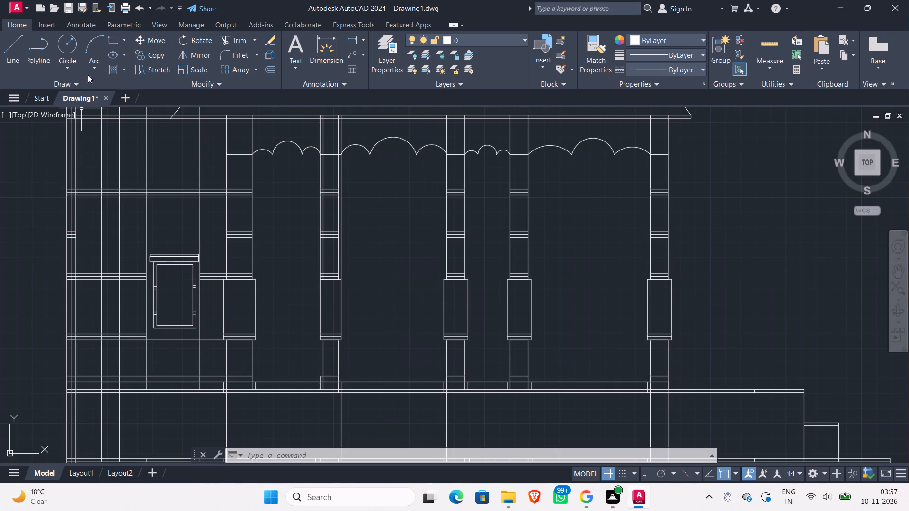
Draw a three-point arc about 1' wide over the middle of the niche lintel, ending on the lintel's inner horizontal line.
click(90, 36)
scroll(169, 270, up, 3)
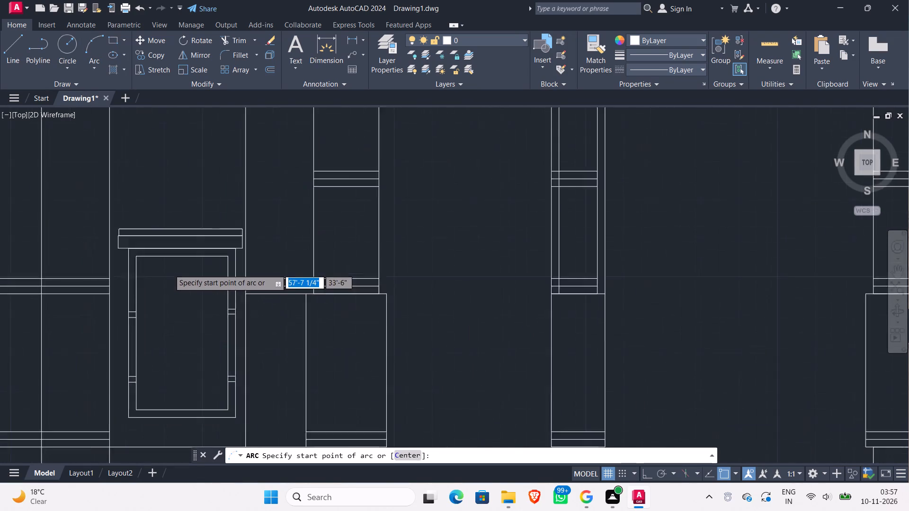
click(150, 204)
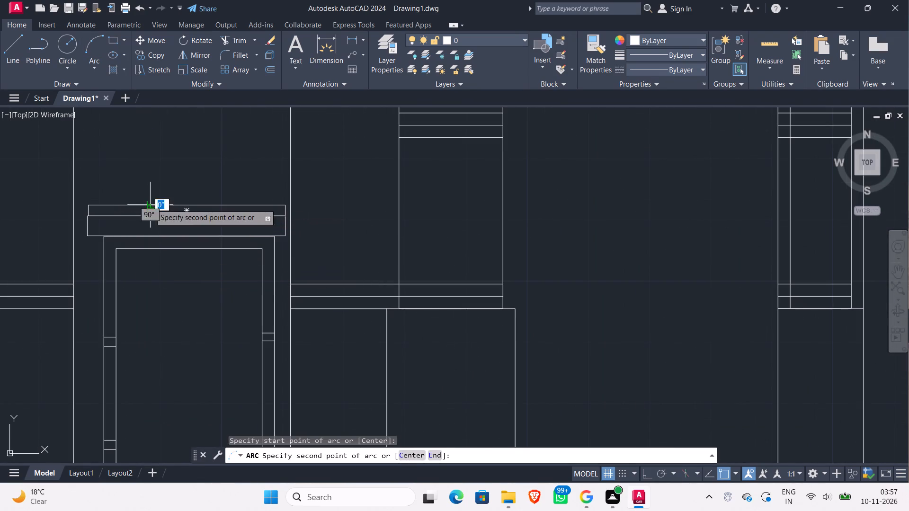
click(229, 205)
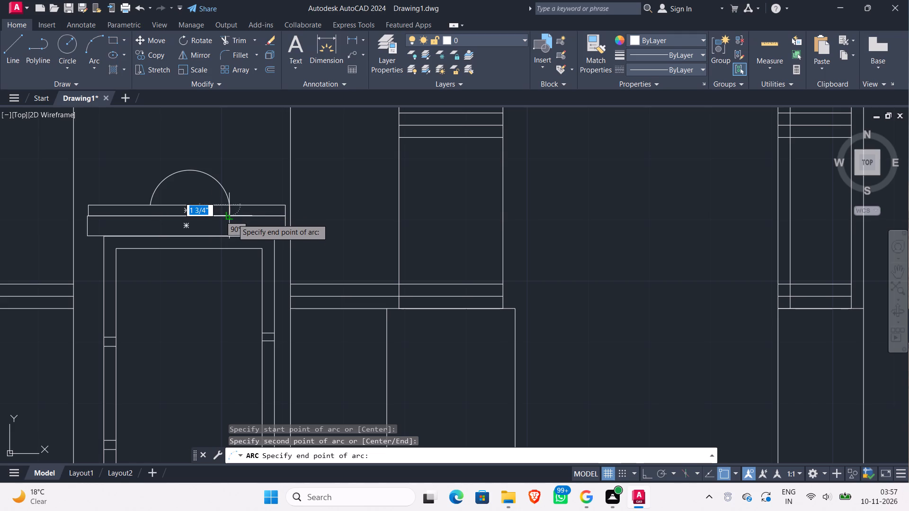
click(231, 219)
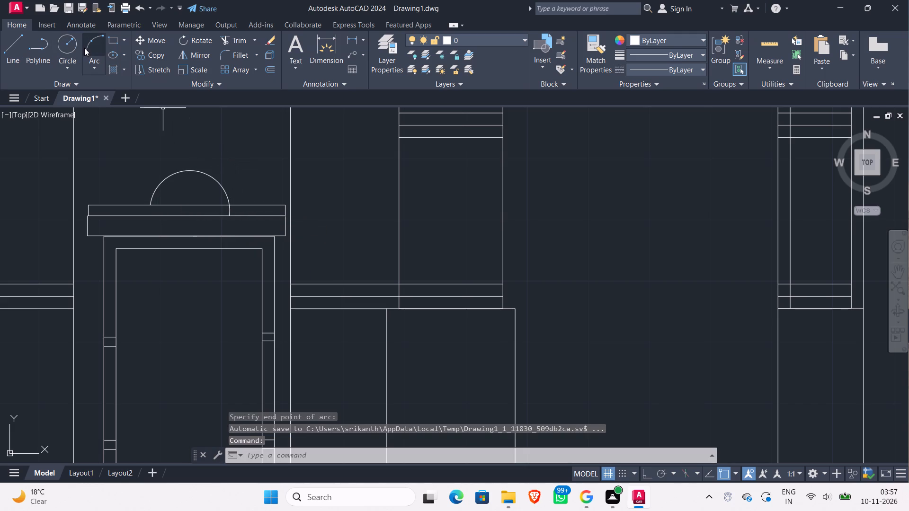
Draw a smaller arc on each side of the middle arc, each about 9" wide and reaching the lintel's end.
click(86, 46)
click(230, 205)
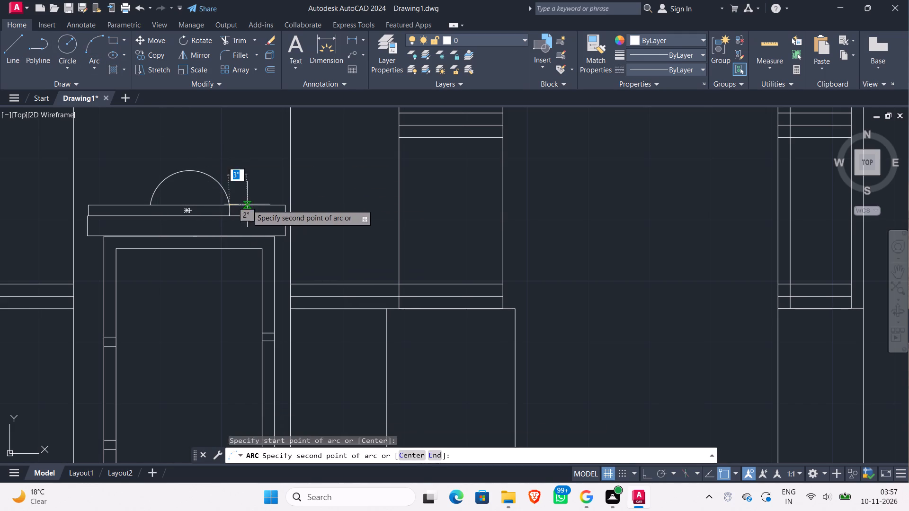
click(284, 205)
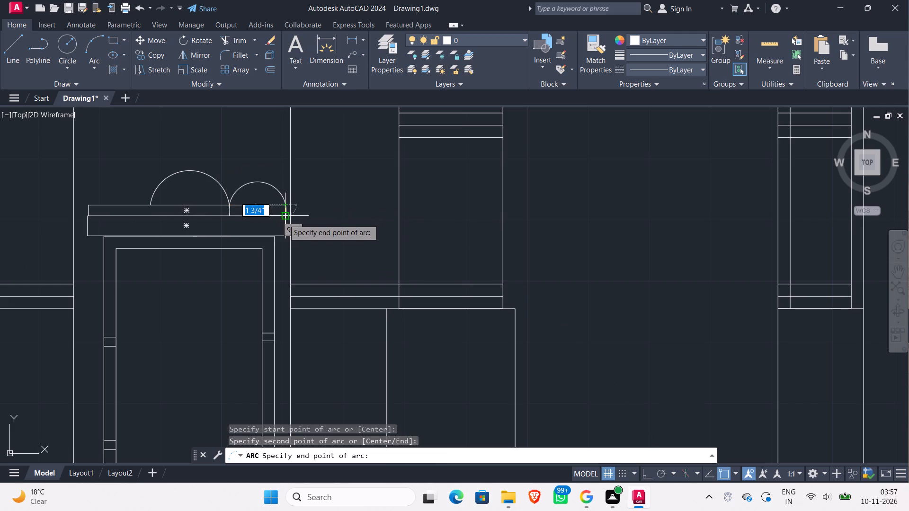
click(284, 219)
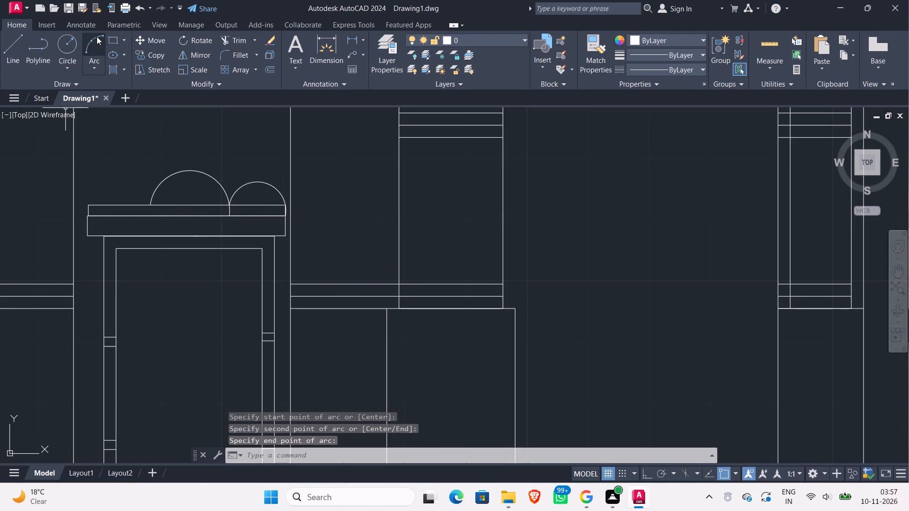
click(97, 36)
click(90, 203)
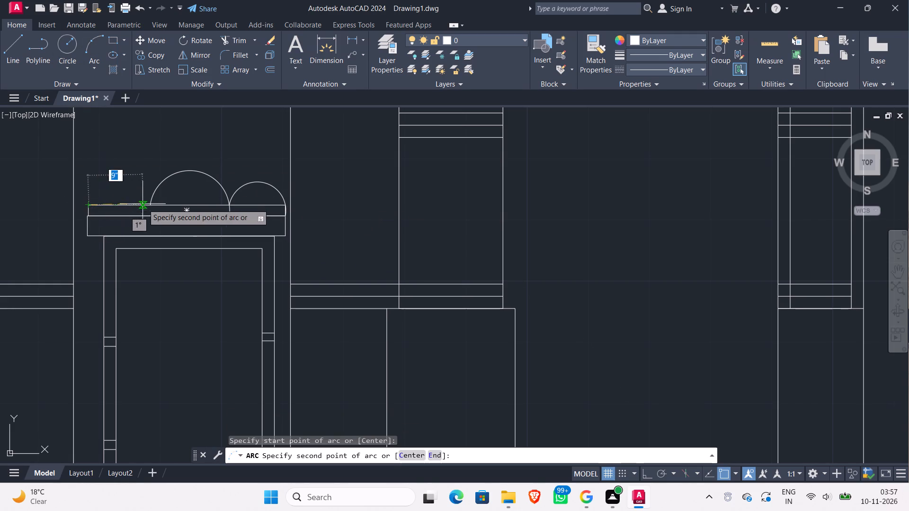
click(149, 205)
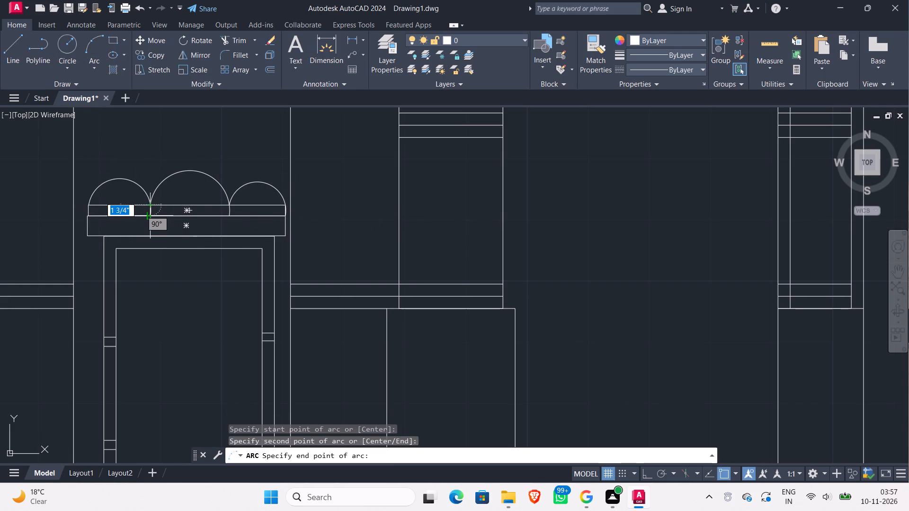
click(151, 213)
Examine the drafted shrine wall and its outer edge alongside the reference side elevation.
scroll(198, 327, down, 3)
scroll(319, 344, down, 1)
middle_drag(320, 344, 229, 292)
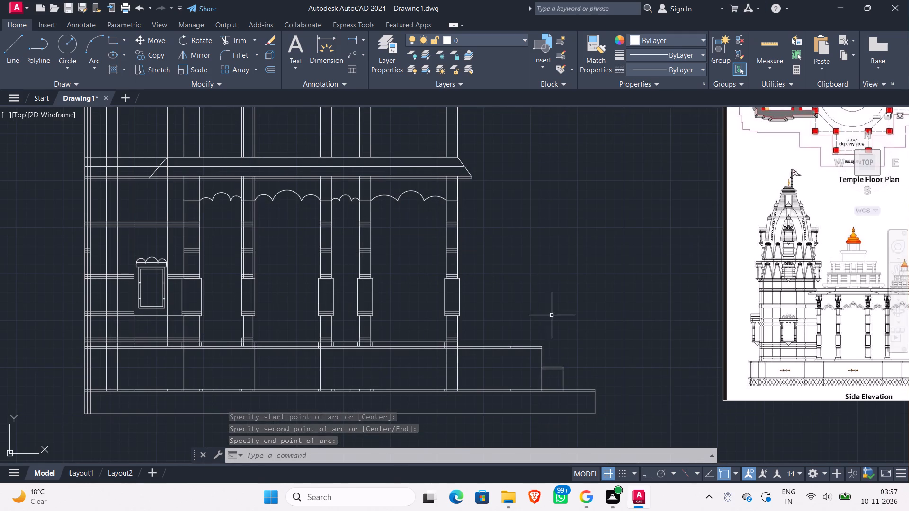
middle_drag(512, 304, 541, 304)
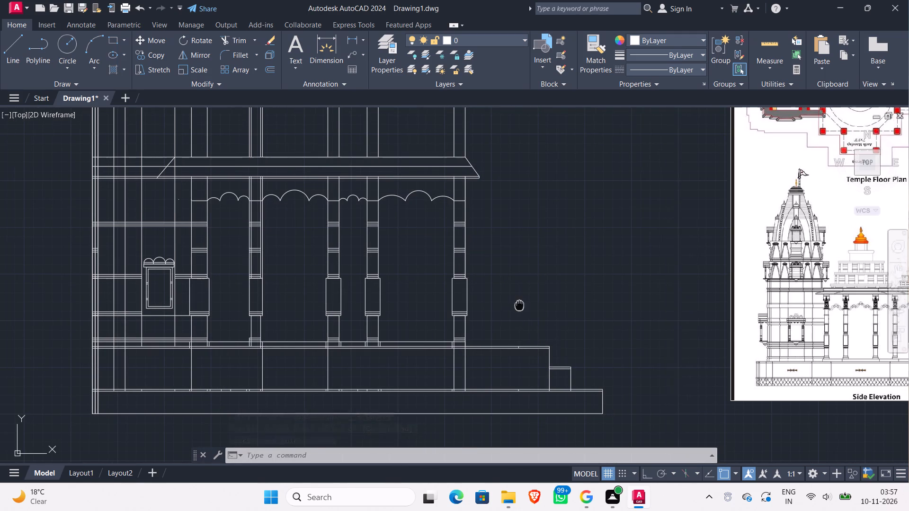
middle_drag(541, 304, 717, 289)
middle_drag(305, 282, 305, 282)
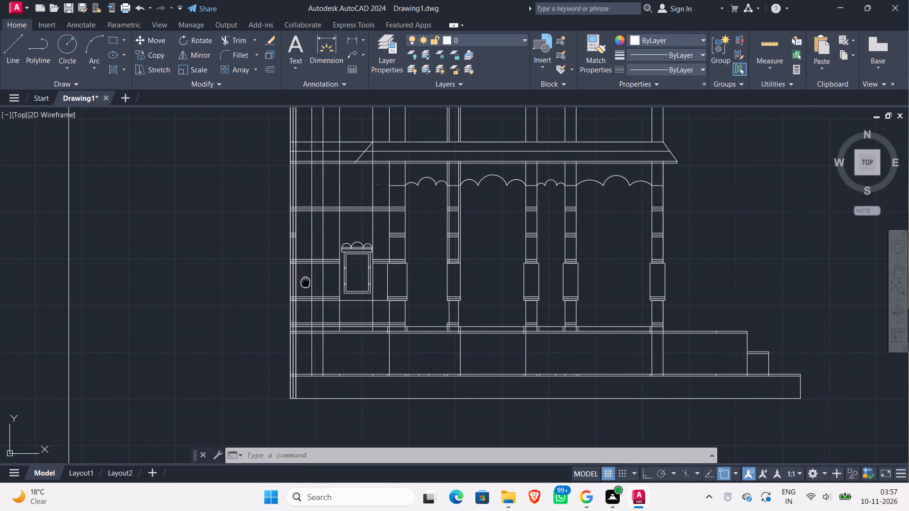
middle_drag(305, 282, 202, 274)
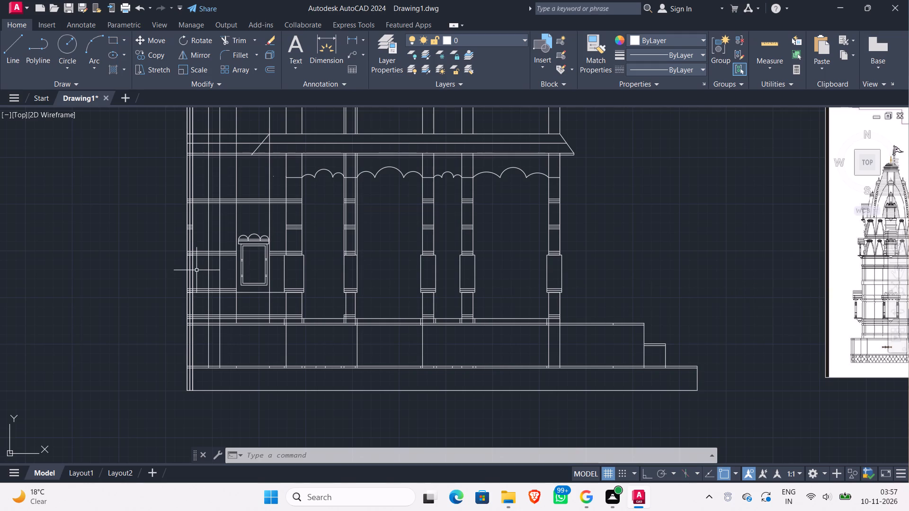
scroll(196, 270, down, 2)
scroll(196, 270, up, 2)
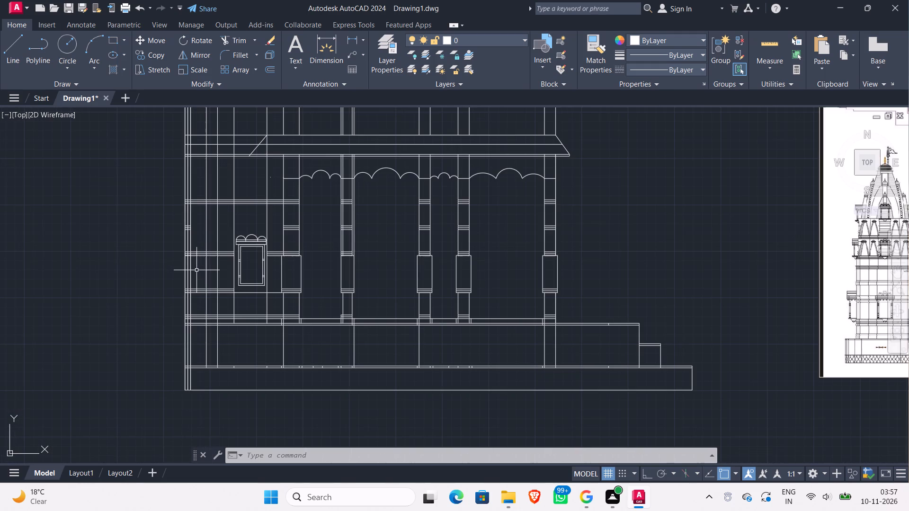
Offset two closely spaced vertical lines at the shrine wall's outer edge inward, each by 2".
key(o)
key(Return)
key(Return)
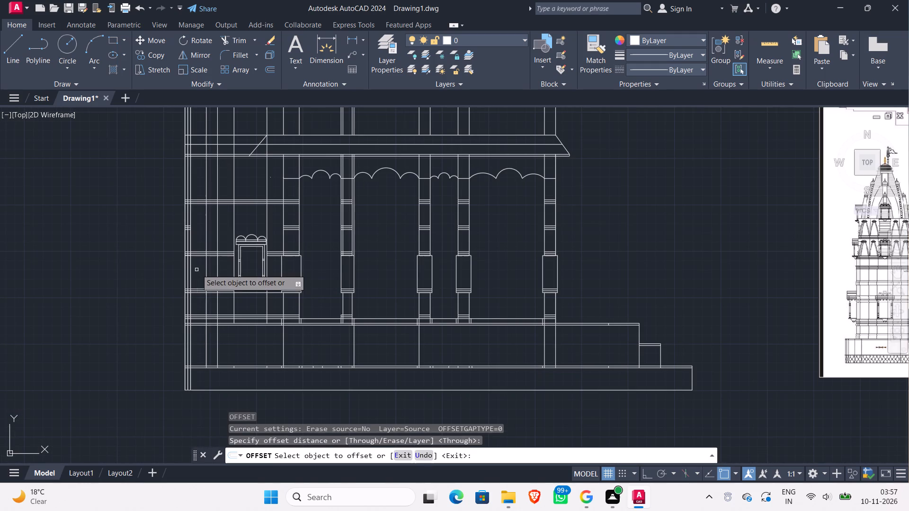
click(189, 242)
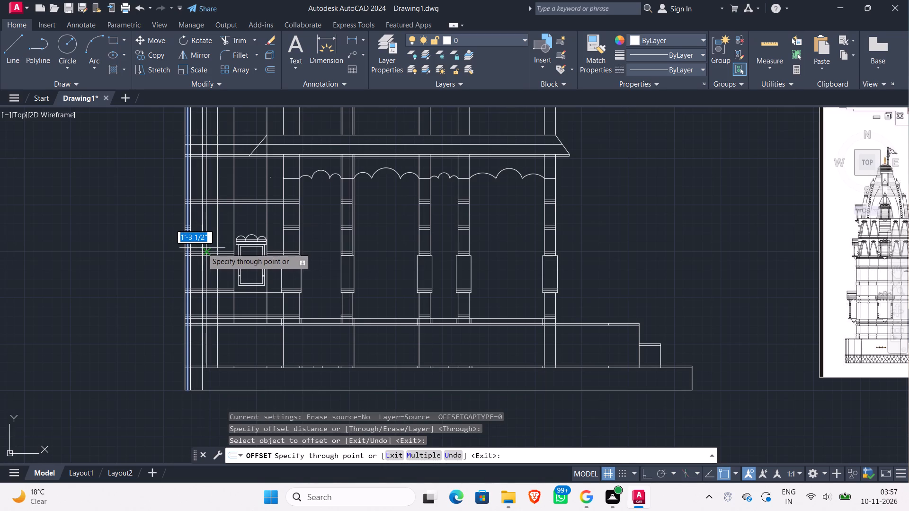
key(2)
key(shift+quotedbl)
key(Return)
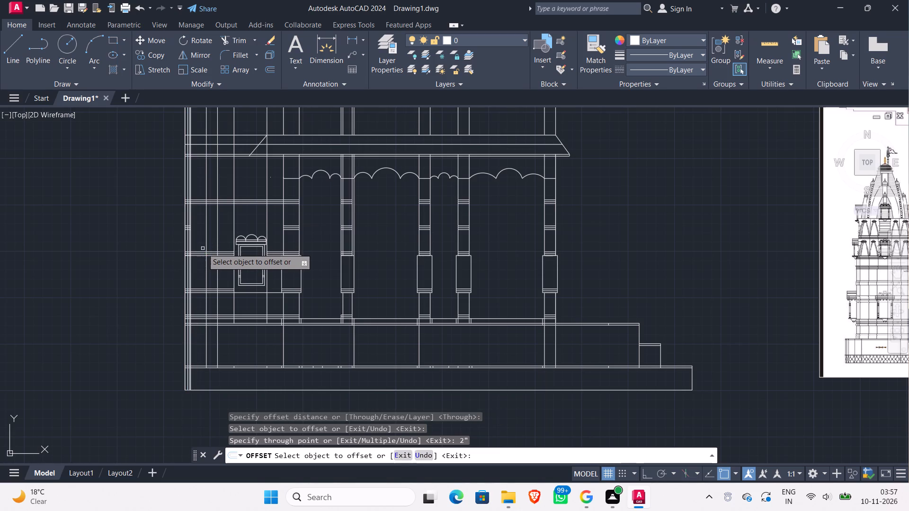
scroll(196, 261, up, 2)
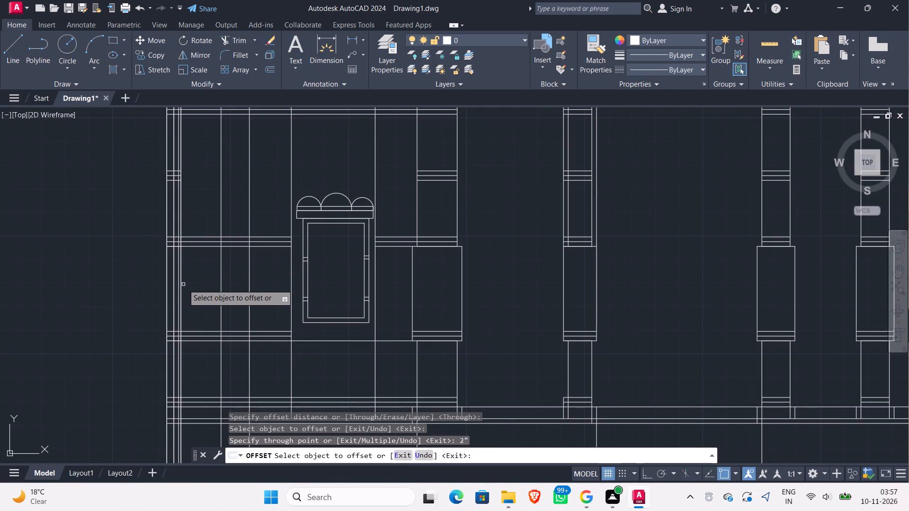
click(181, 284)
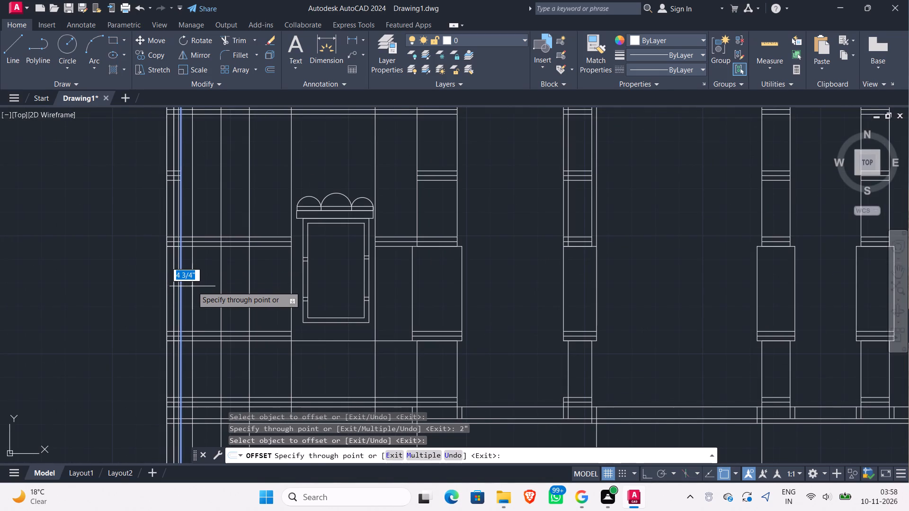
key(2)
key(shift+quotedbl)
key(Return)
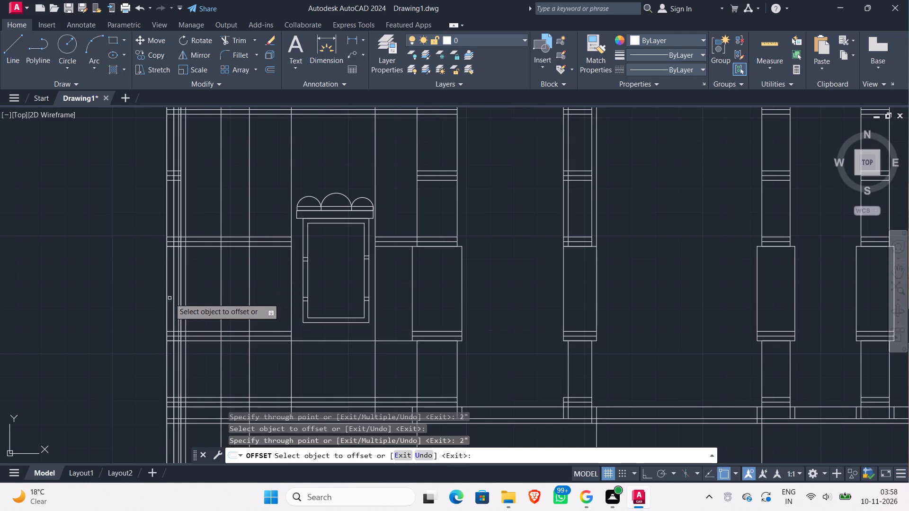
middle_drag(143, 315, 62, 292)
scroll(61, 292, down, 2)
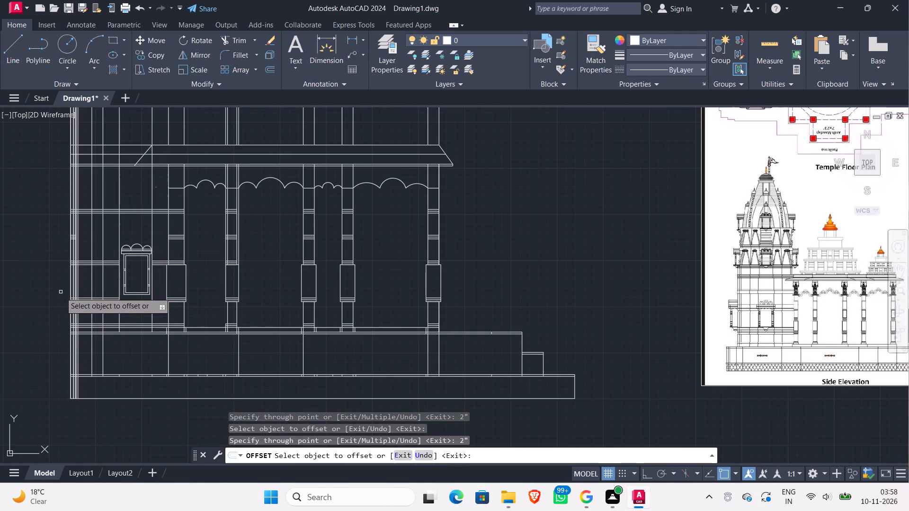
scroll(70, 251, up, 1)
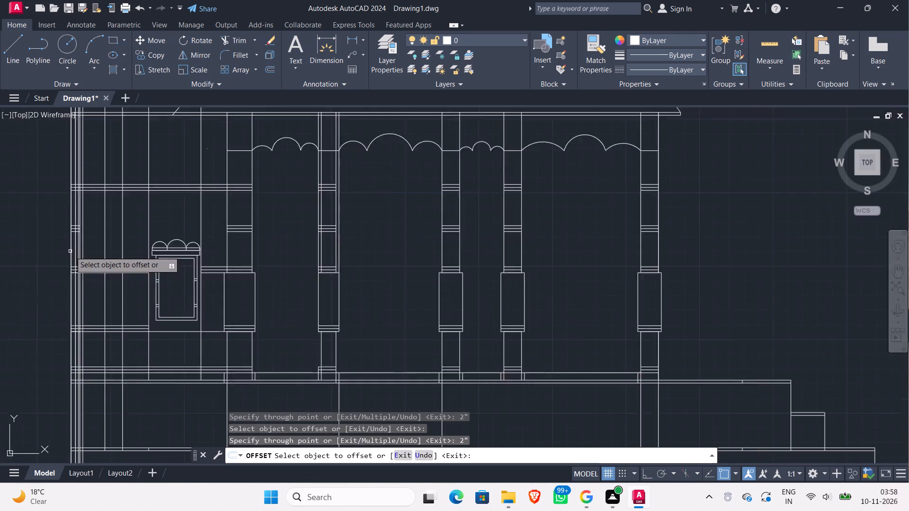
scroll(70, 251, up, 1)
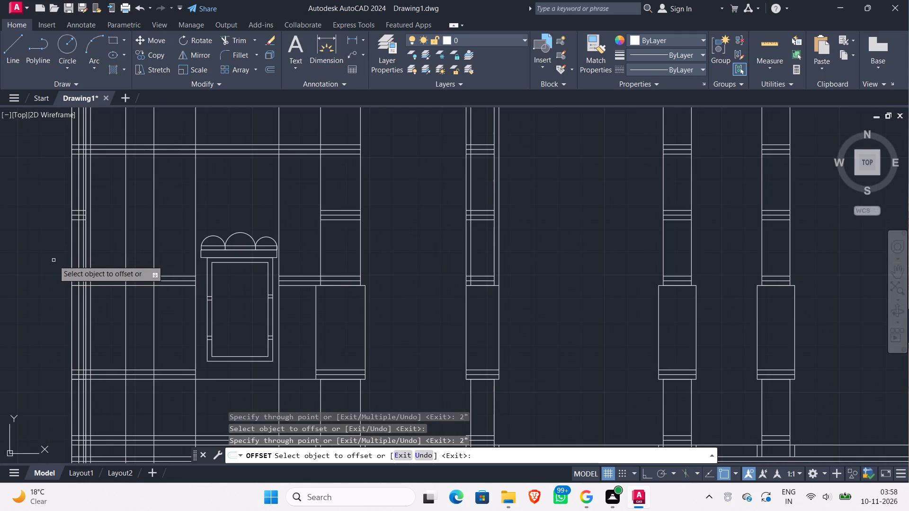
text(re)
key(Return)
key(Return)
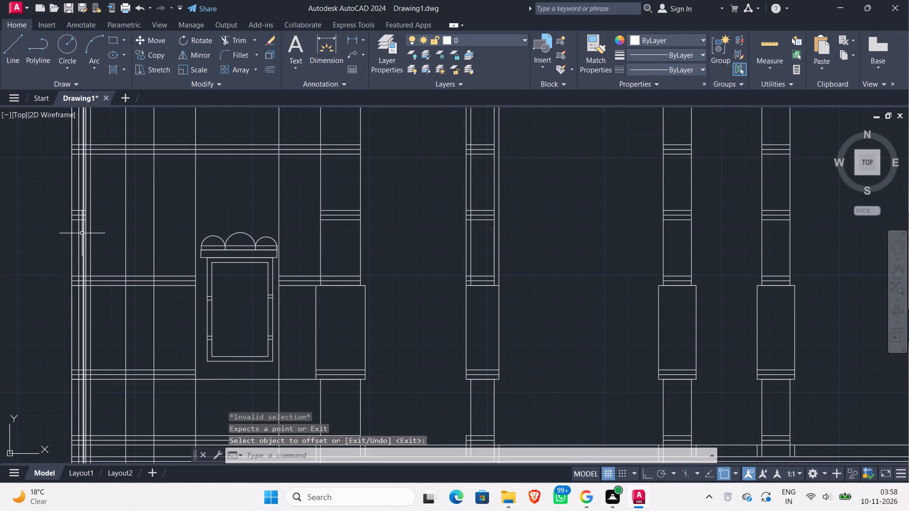
Trim the two outermost vertical wall lines between the upper horizontal band and the short moulding above the niche-level band.
scroll(73, 202, up, 1)
click(85, 203)
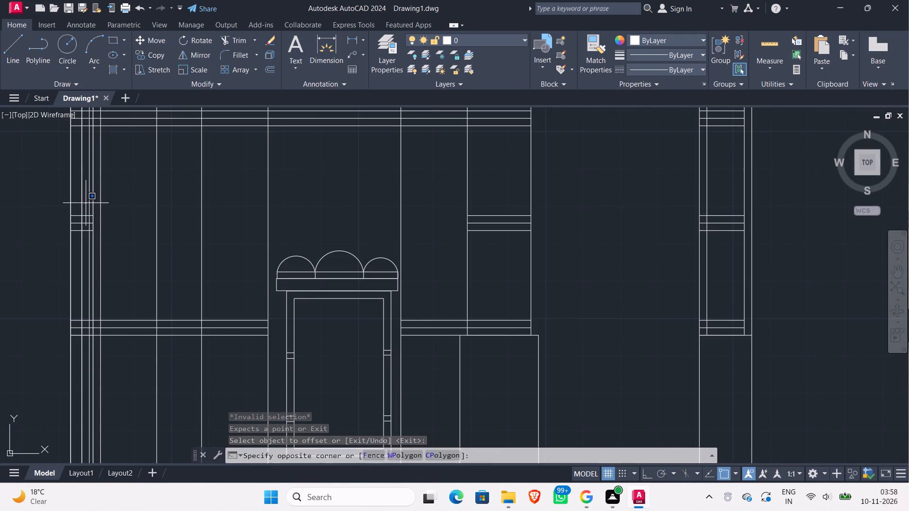
key(Escape)
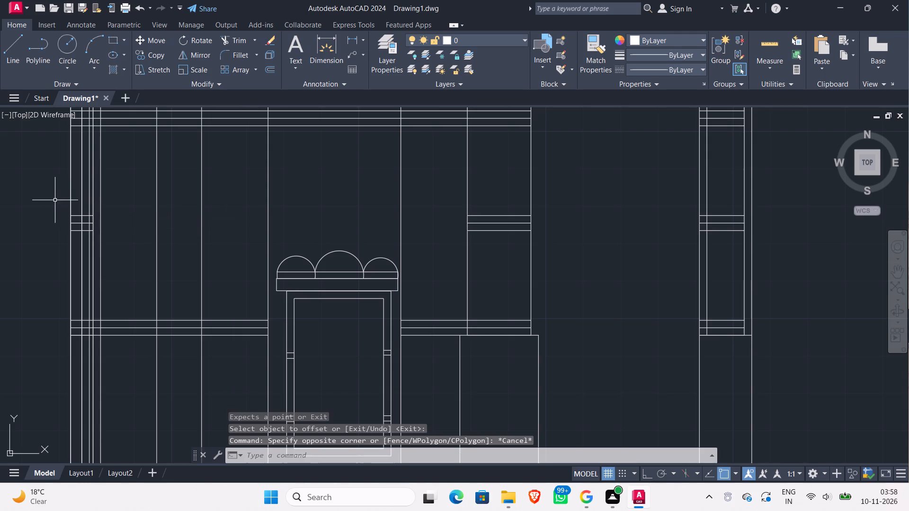
text(tr)
key(Return)
key(Return)
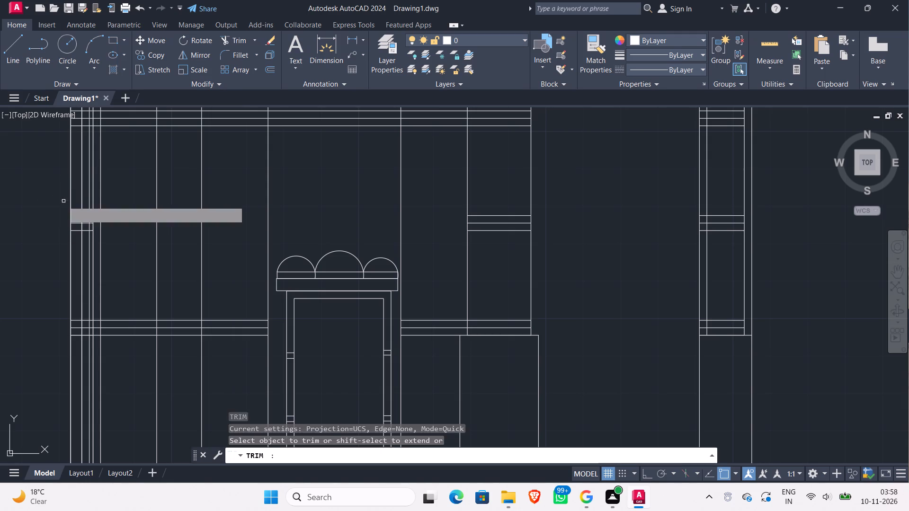
click(85, 205)
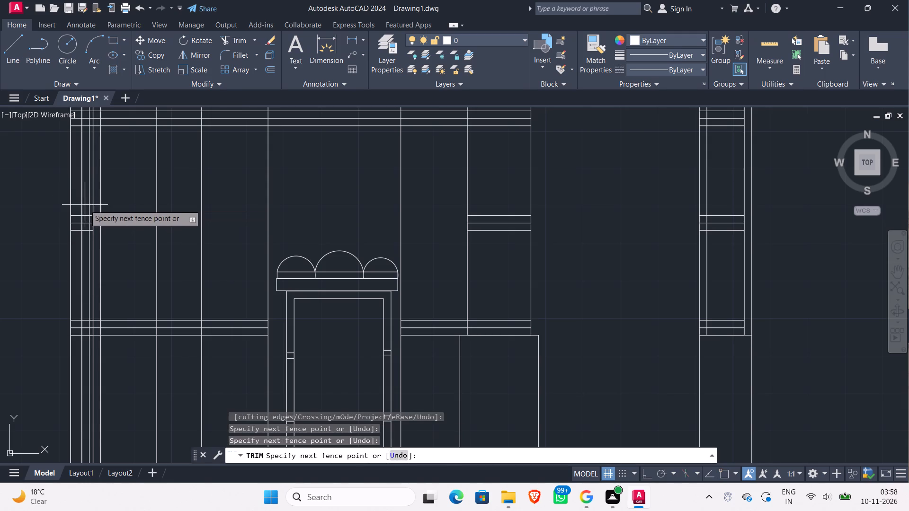
click(61, 200)
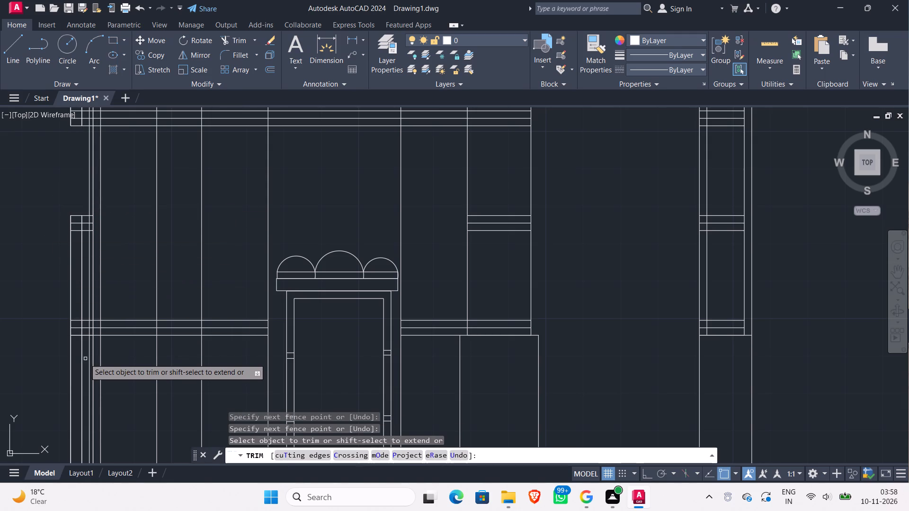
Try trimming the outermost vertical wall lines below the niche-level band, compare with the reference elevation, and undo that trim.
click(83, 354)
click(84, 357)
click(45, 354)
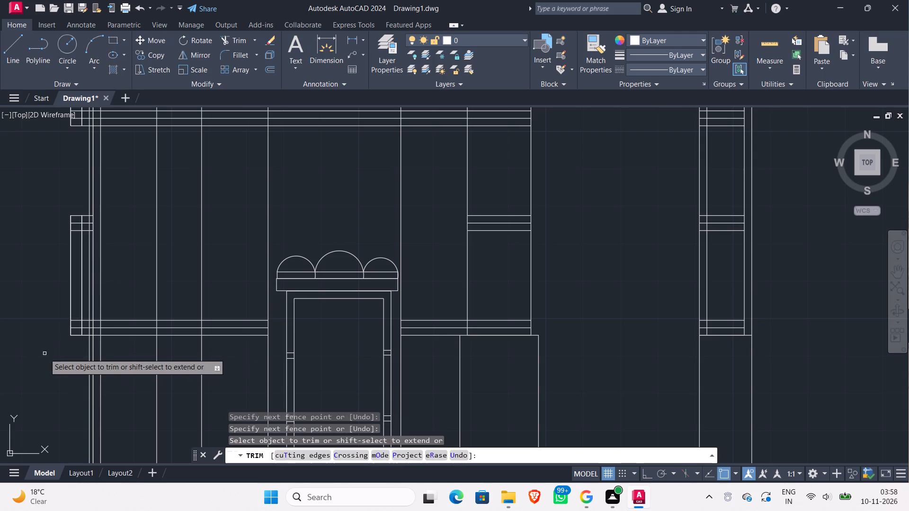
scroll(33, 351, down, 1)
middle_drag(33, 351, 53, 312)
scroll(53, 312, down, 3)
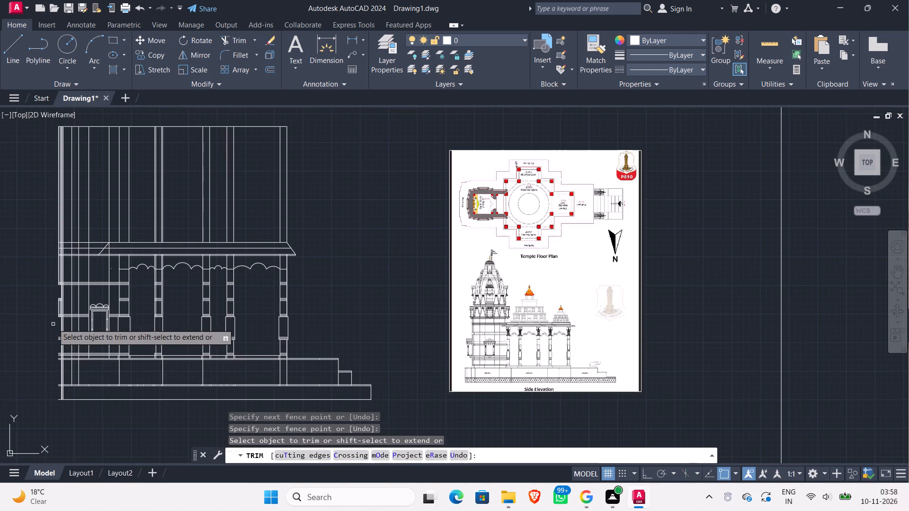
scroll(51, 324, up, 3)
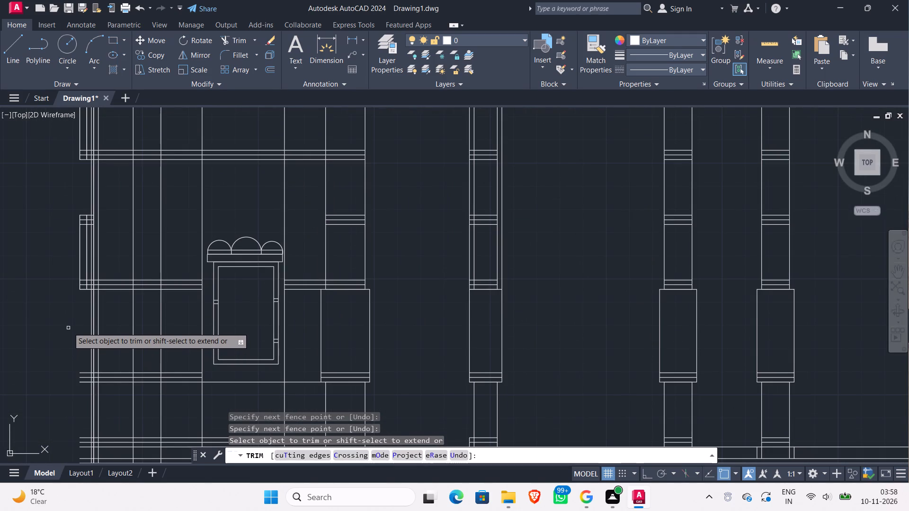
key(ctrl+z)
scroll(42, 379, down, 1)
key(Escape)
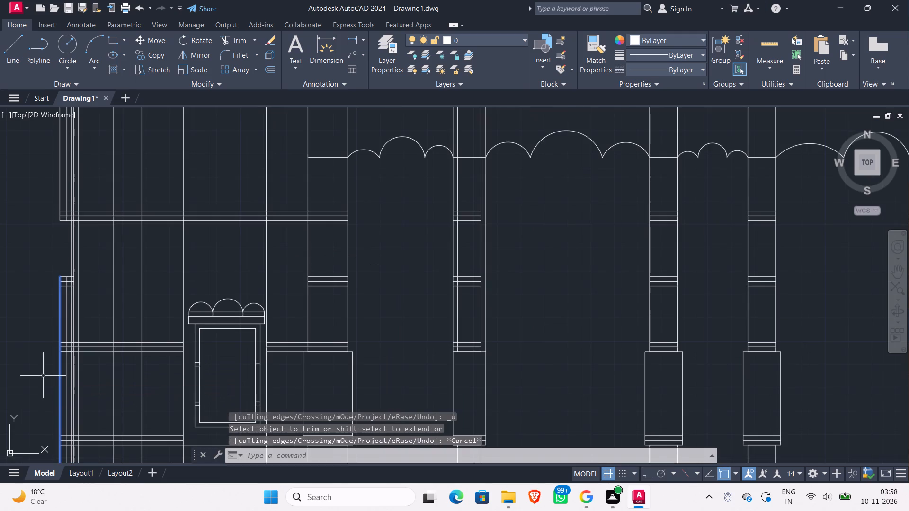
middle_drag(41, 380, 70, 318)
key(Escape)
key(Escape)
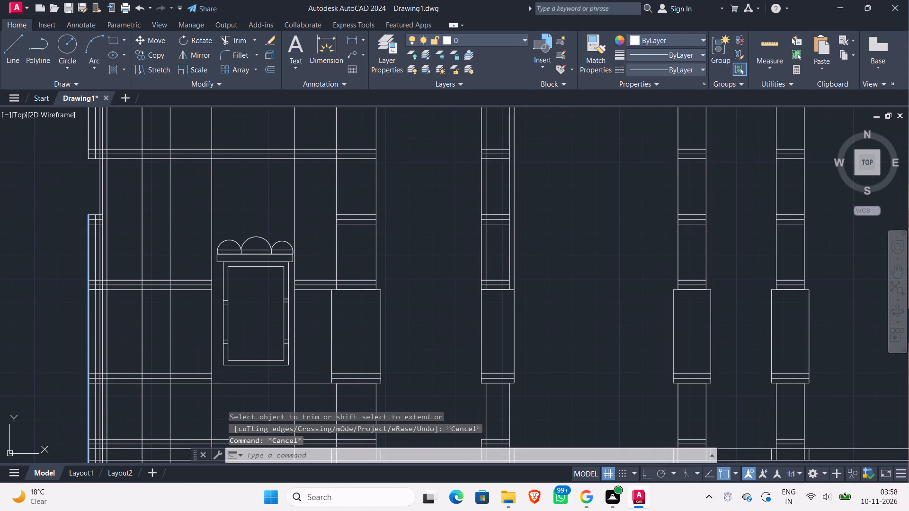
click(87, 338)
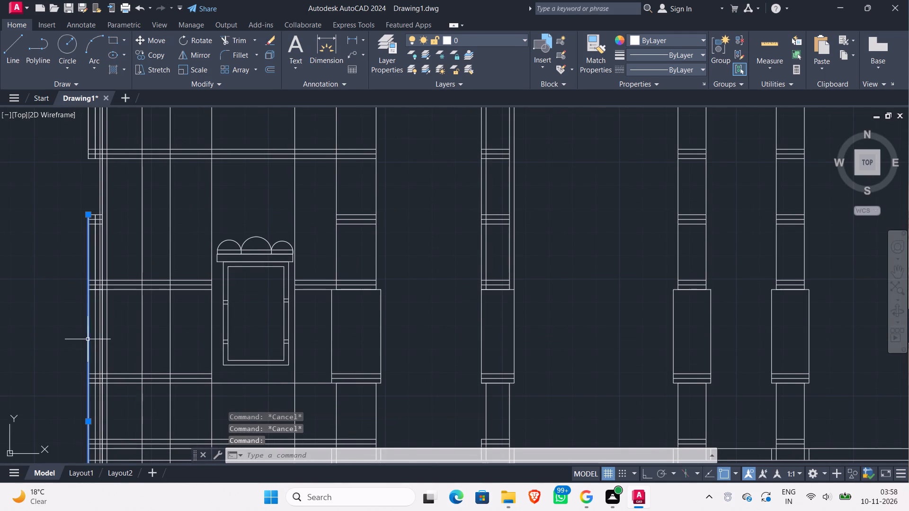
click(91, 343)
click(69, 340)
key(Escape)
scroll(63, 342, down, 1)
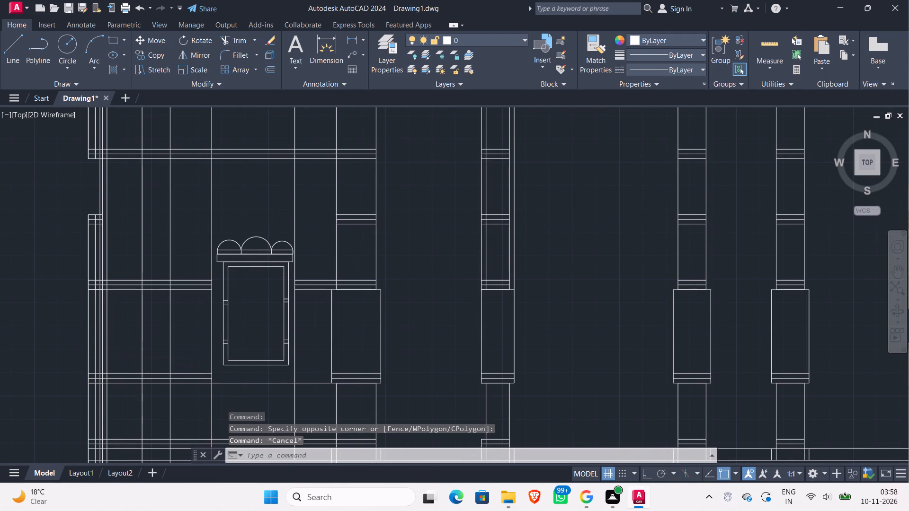
Trim the two outermost vertical wall lines between the band below the niche and the base moulding.
scroll(63, 342, up, 1)
key(t)
key(r)
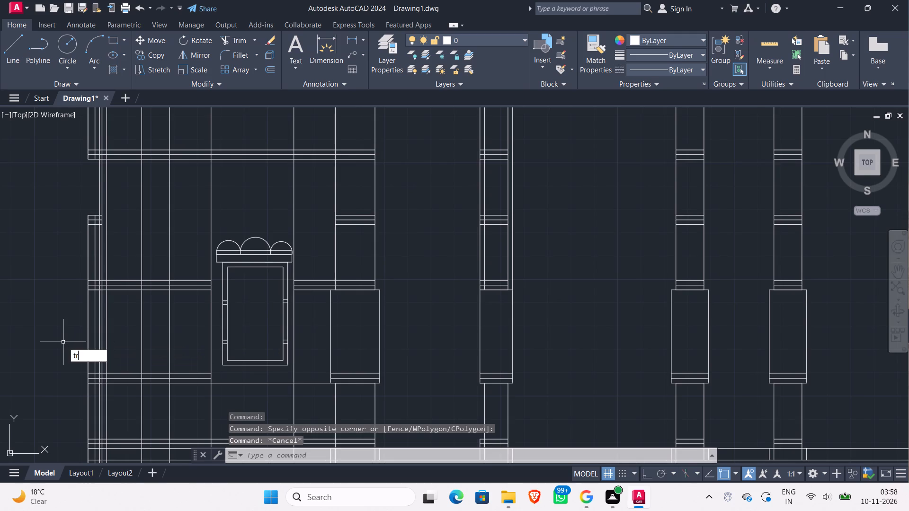
key(Return)
key(Return)
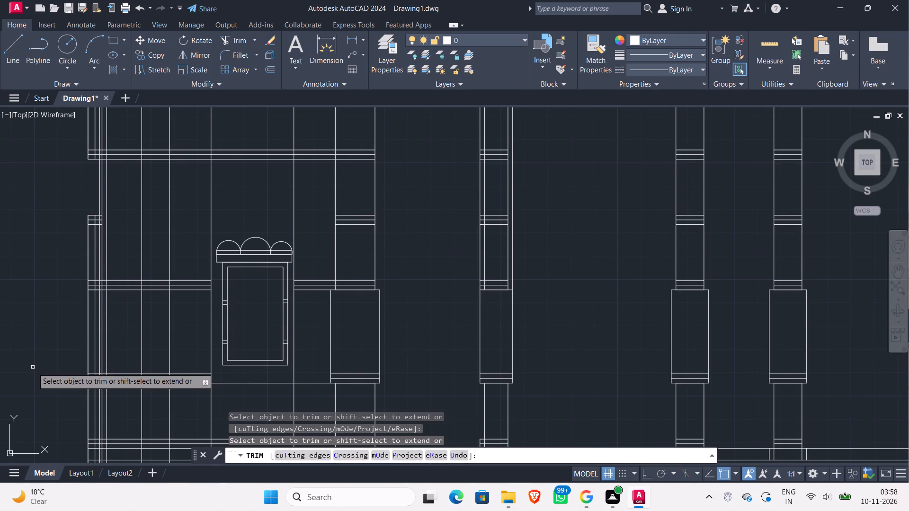
middle_drag(33, 368, 78, 321)
scroll(143, 370, up, 2)
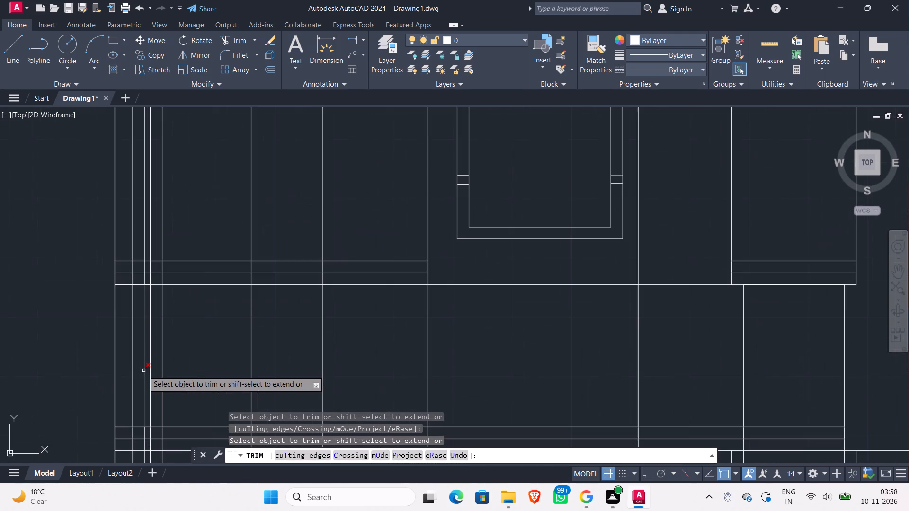
click(136, 375)
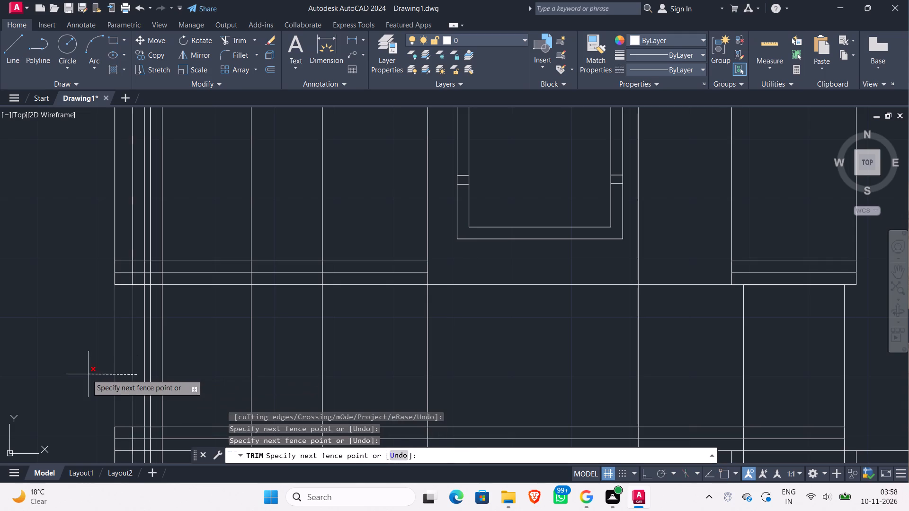
click(85, 374)
Trim the outer ends of the base moulding and plinth-top lines back to the inner vertical lines, stepping the wall edge inward.
scroll(86, 373, down, 1)
middle_drag(86, 373, 140, 275)
scroll(153, 289, down, 1)
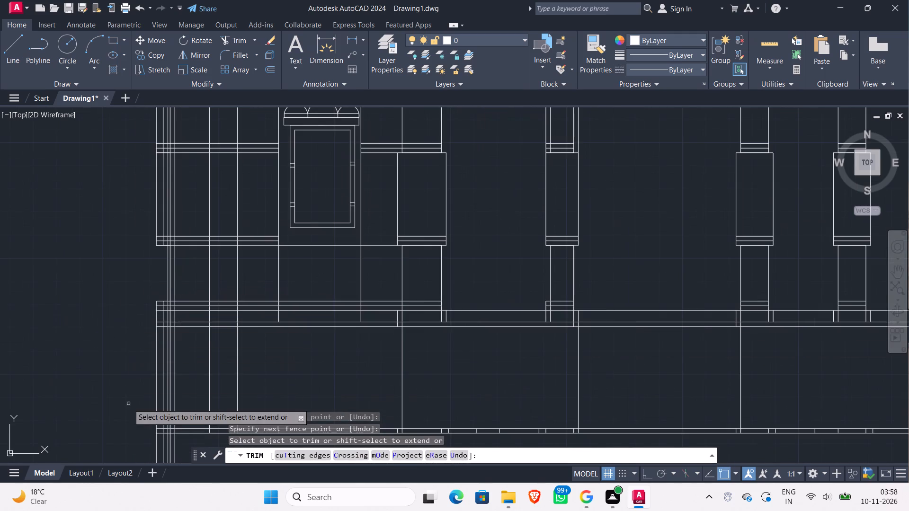
click(161, 290)
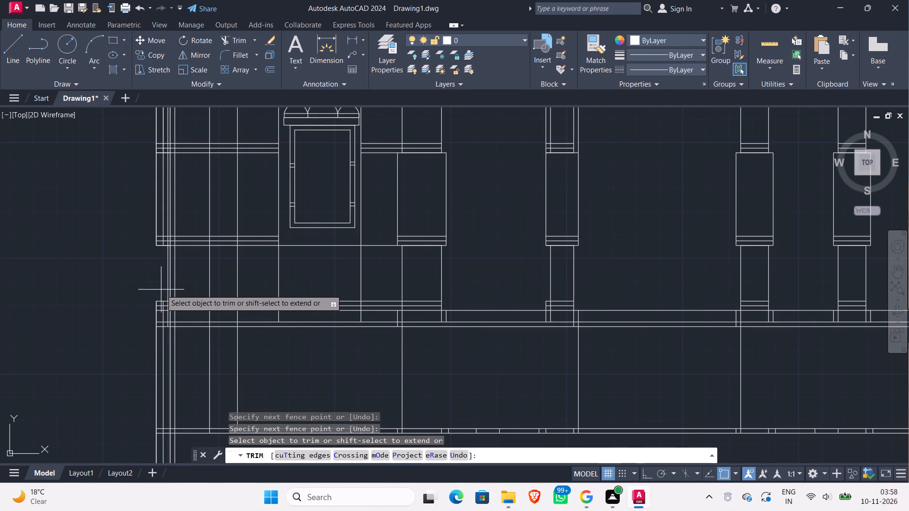
click(155, 384)
scroll(161, 294, up, 2)
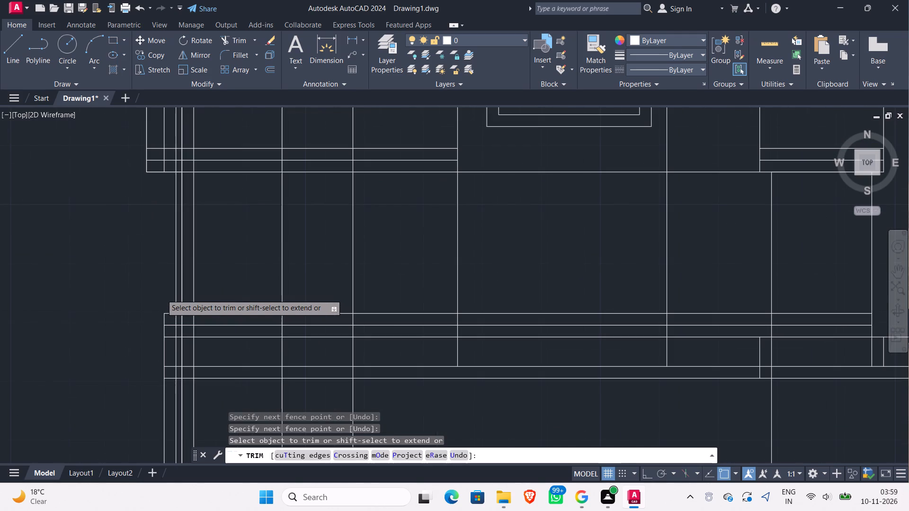
click(162, 295)
click(169, 416)
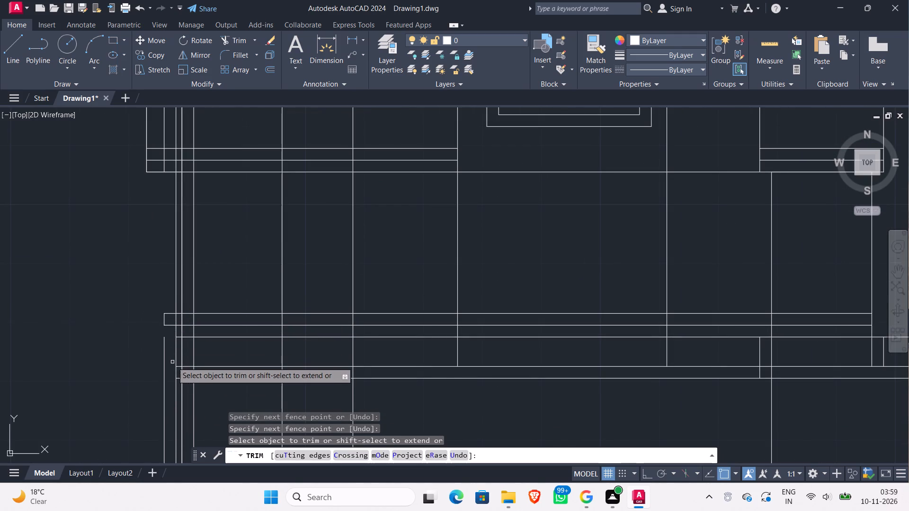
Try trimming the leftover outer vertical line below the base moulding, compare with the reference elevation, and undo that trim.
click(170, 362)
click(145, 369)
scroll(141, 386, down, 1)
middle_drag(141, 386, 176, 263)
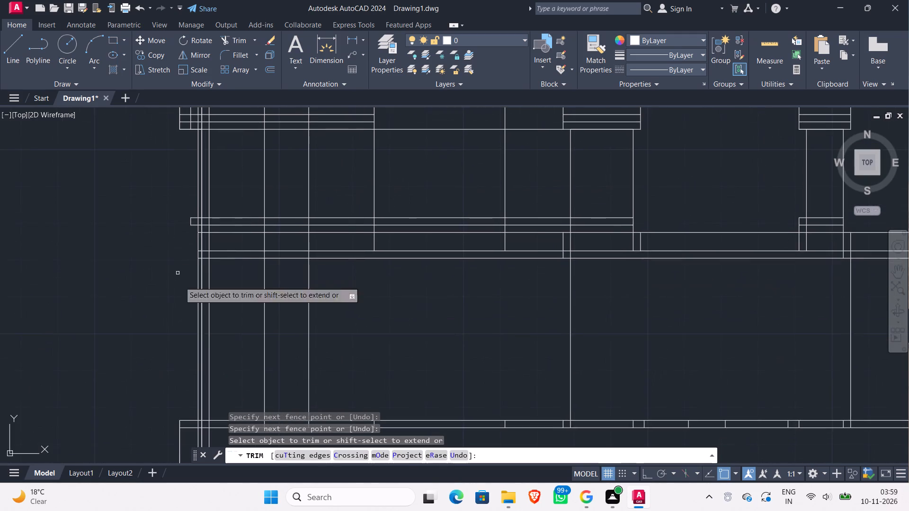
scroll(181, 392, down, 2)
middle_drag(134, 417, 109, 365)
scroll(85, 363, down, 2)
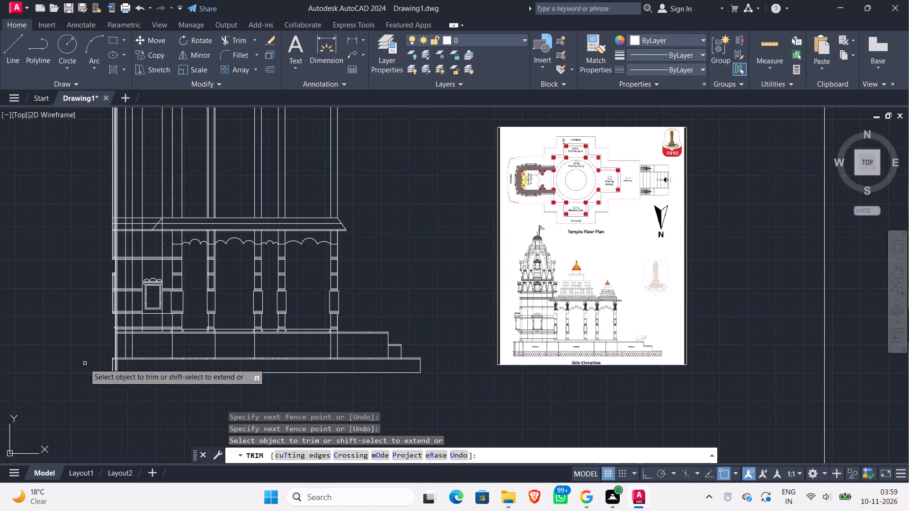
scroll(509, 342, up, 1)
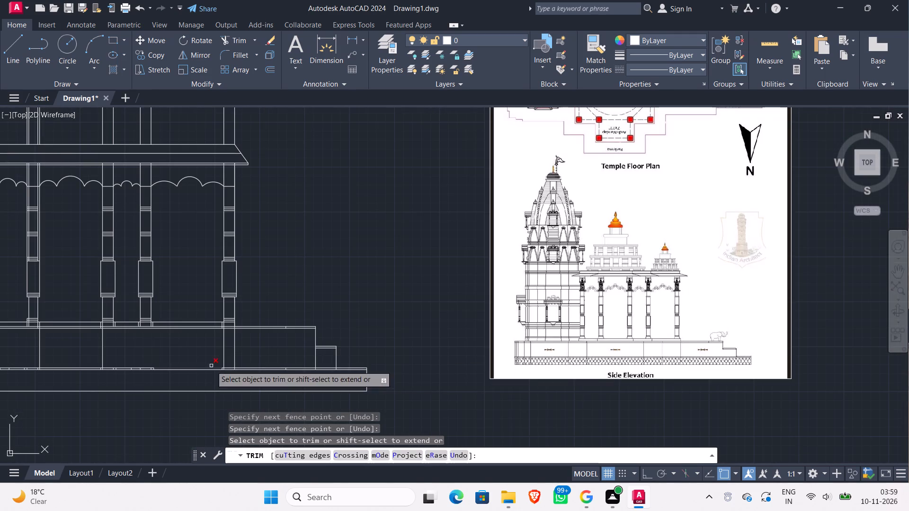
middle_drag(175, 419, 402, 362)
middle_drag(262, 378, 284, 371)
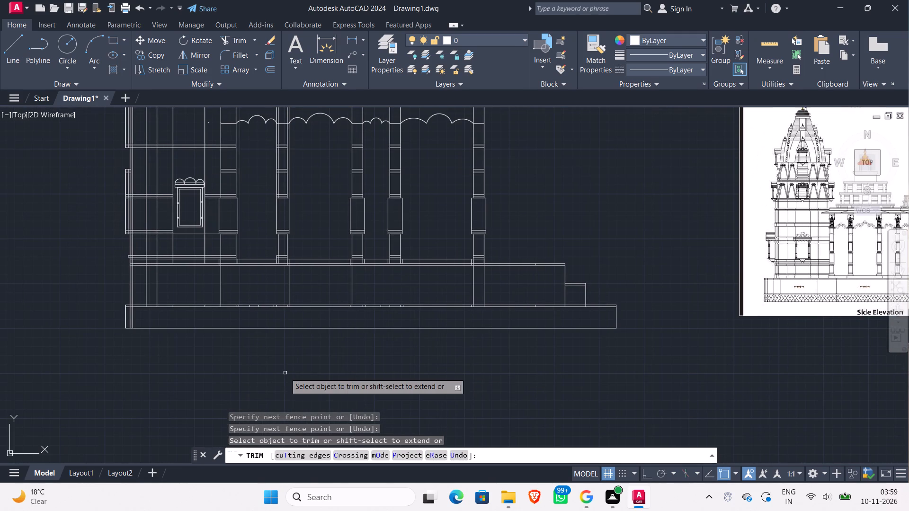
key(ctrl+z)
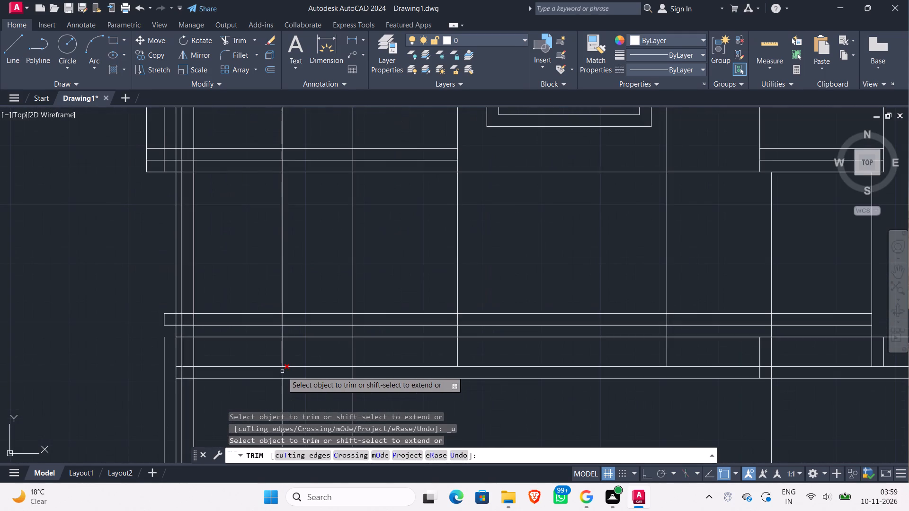
Undo the trims that shortened the outer ends of the base moulding and plinth-top lines.
key(ctrl+z)
scroll(114, 362, down, 2)
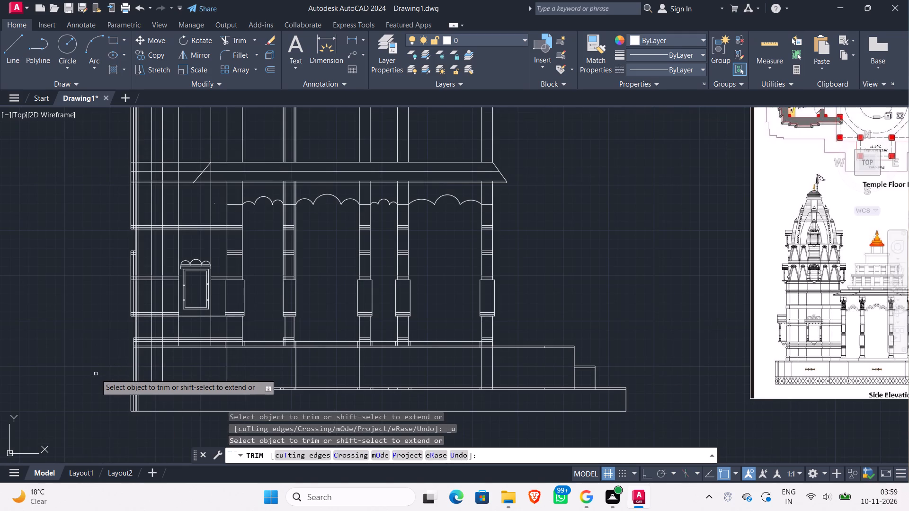
middle_drag(96, 375, 115, 360)
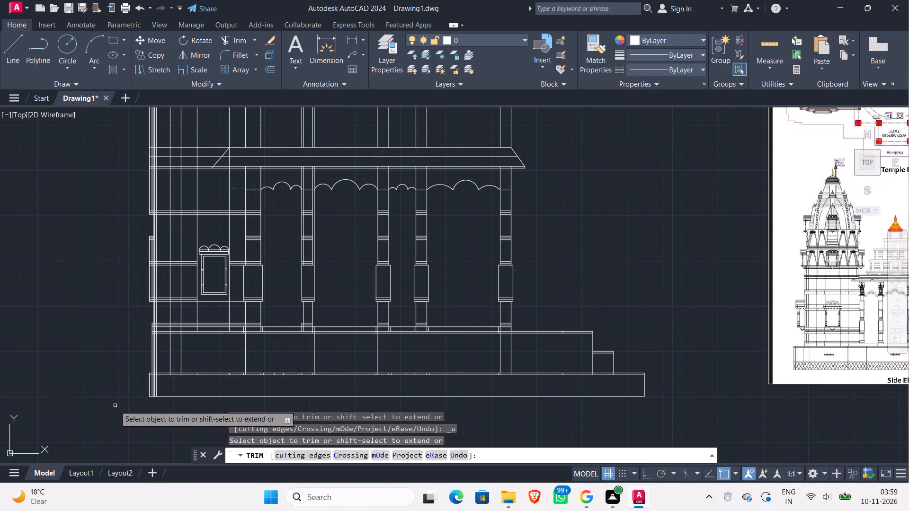
key(ctrl+z)
scroll(93, 404, down, 2)
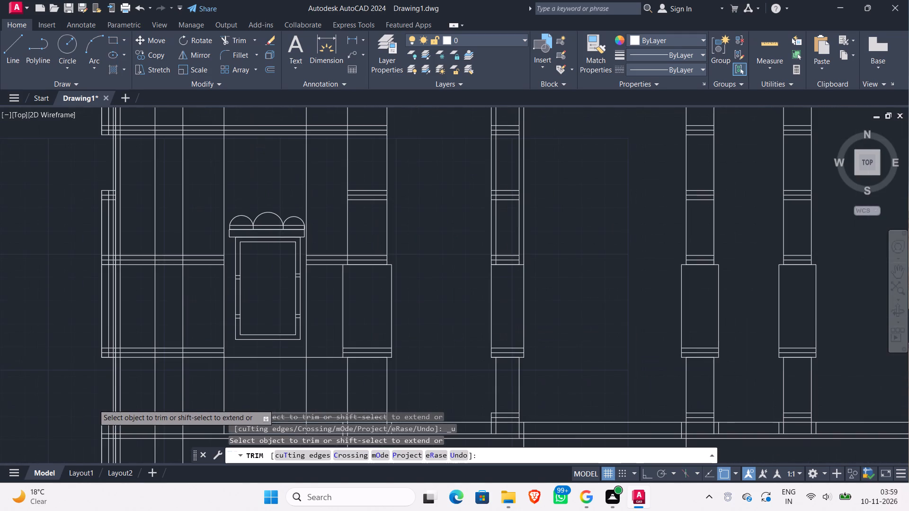
scroll(100, 391, down, 1)
middle_drag(100, 391, 196, 295)
middle_drag(143, 383, 143, 381)
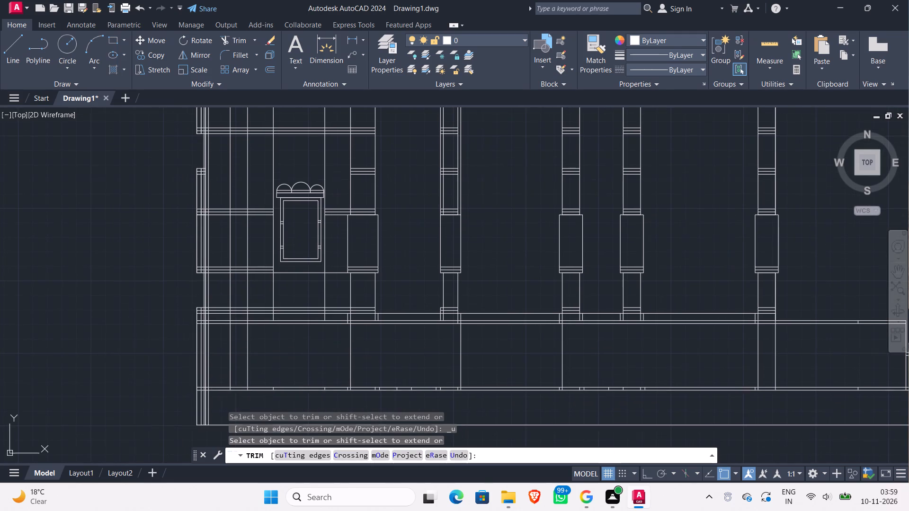
middle_drag(143, 381, 125, 335)
scroll(124, 334, down, 1)
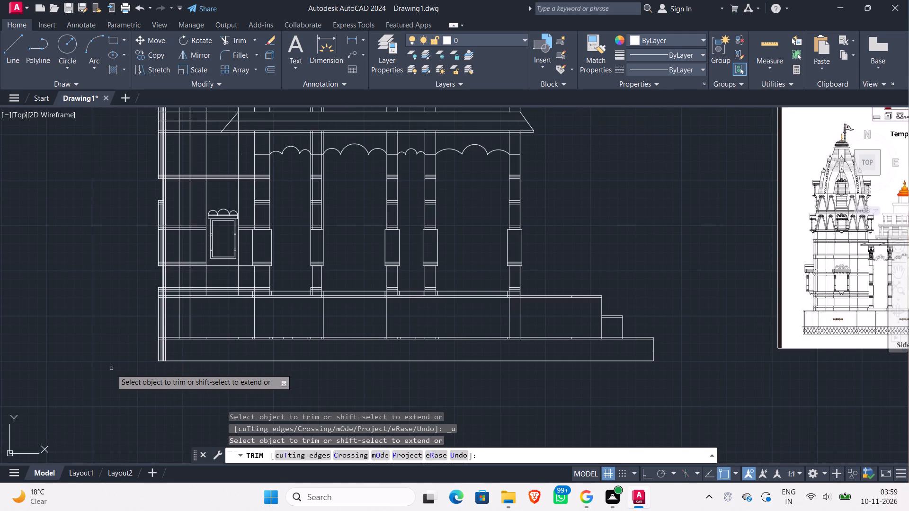
Trim the remaining outer-edge vertical lines between the band below the niche and the base moulding.
scroll(169, 286, up, 1)
click(172, 276)
click(139, 276)
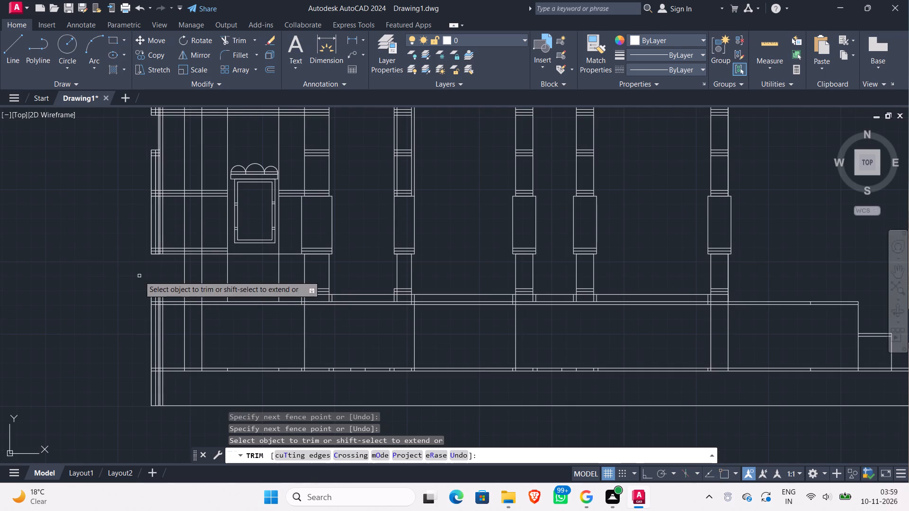
Trim the two innermost of the closely spaced outer-edge vertical lines through the plinth face and the bottom course.
scroll(123, 418, down, 2)
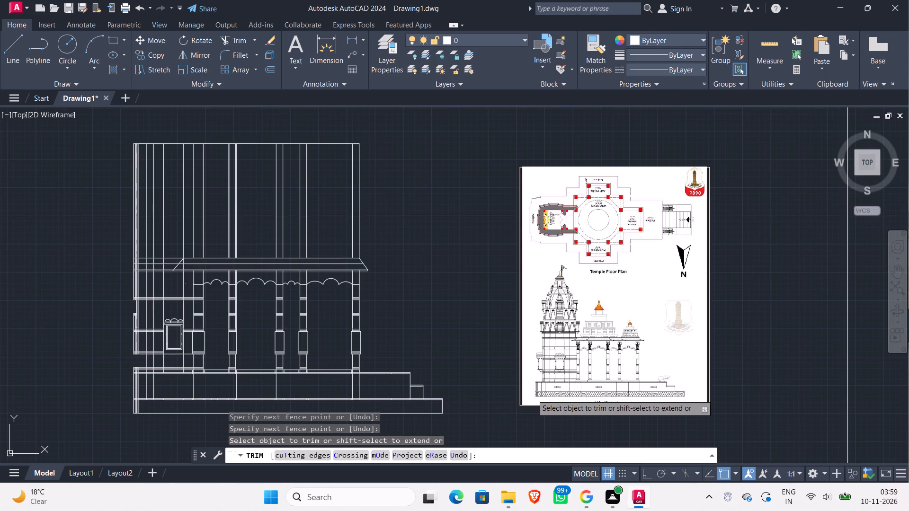
scroll(532, 395, up, 1)
middle_drag(161, 436, 437, 335)
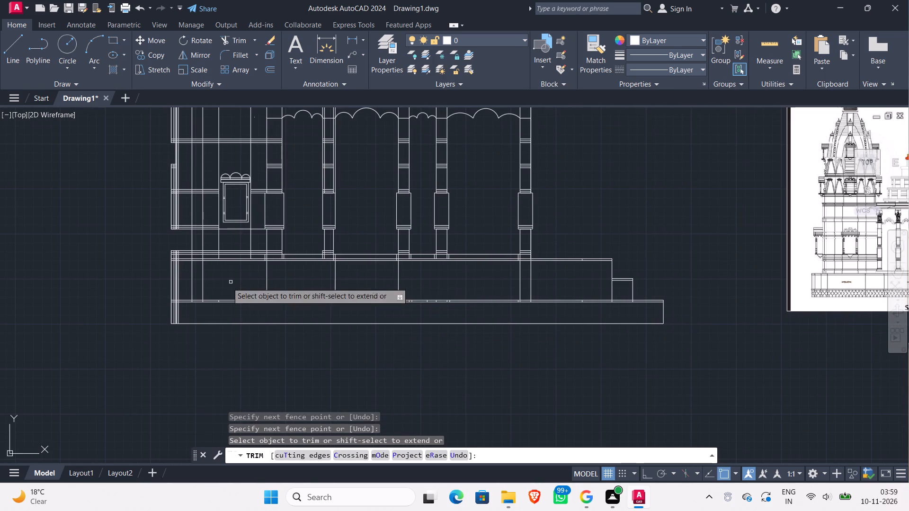
scroll(191, 284, up, 4)
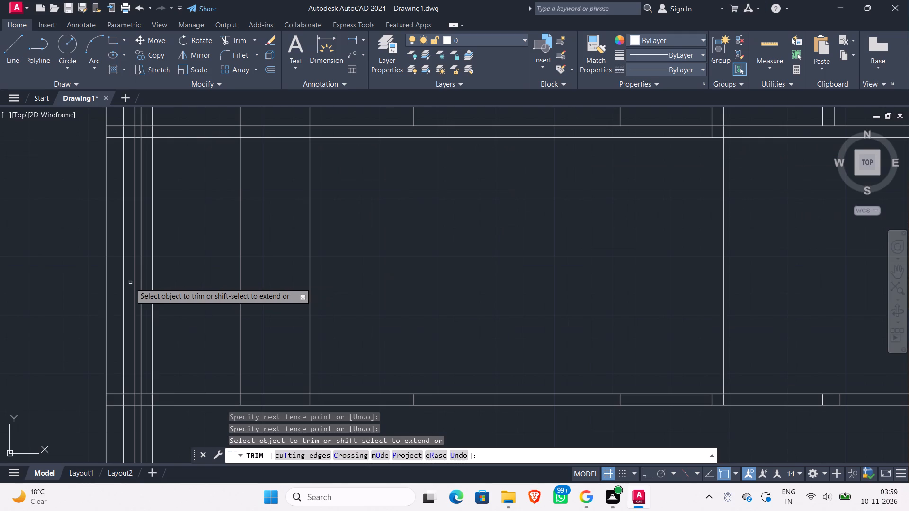
click(138, 286)
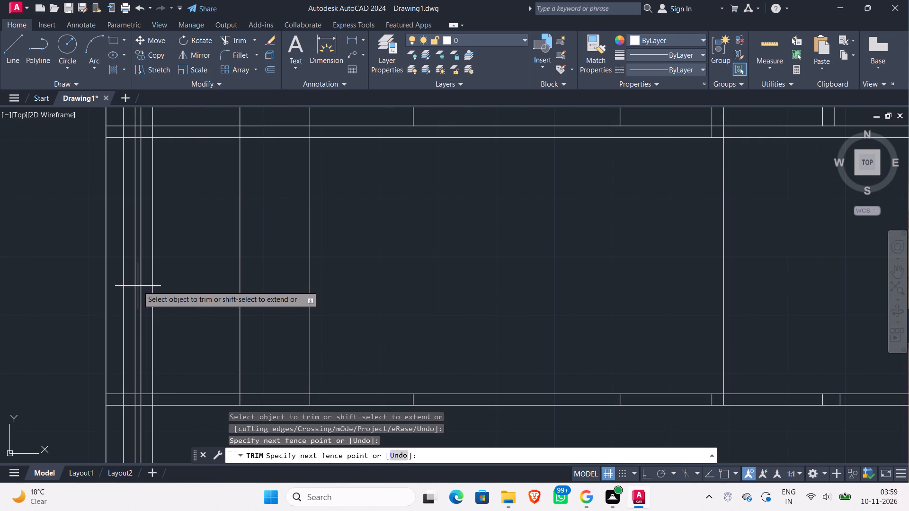
click(167, 294)
scroll(225, 292, down, 2)
scroll(206, 370, up, 2)
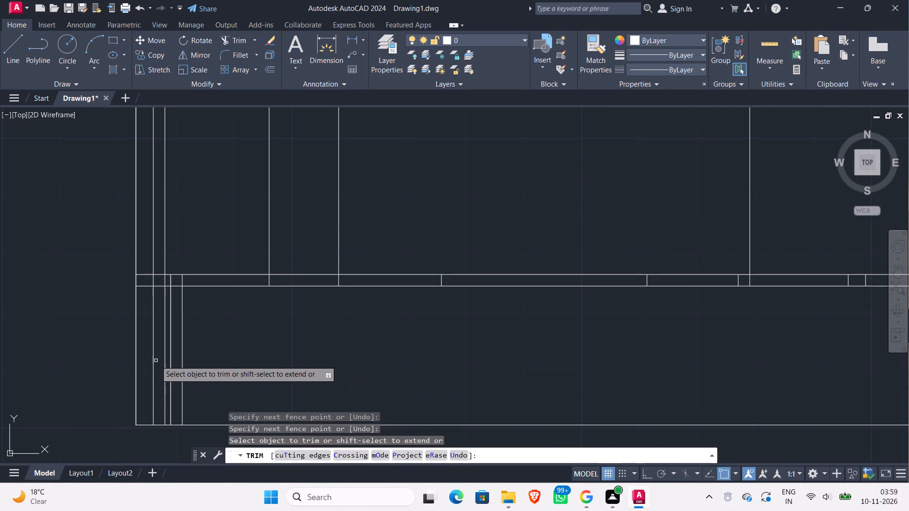
click(168, 363)
click(224, 364)
Trim the leftover pieces of those two inner vertical lines from the base moulding down through the plinth-top band.
scroll(269, 344, down, 2)
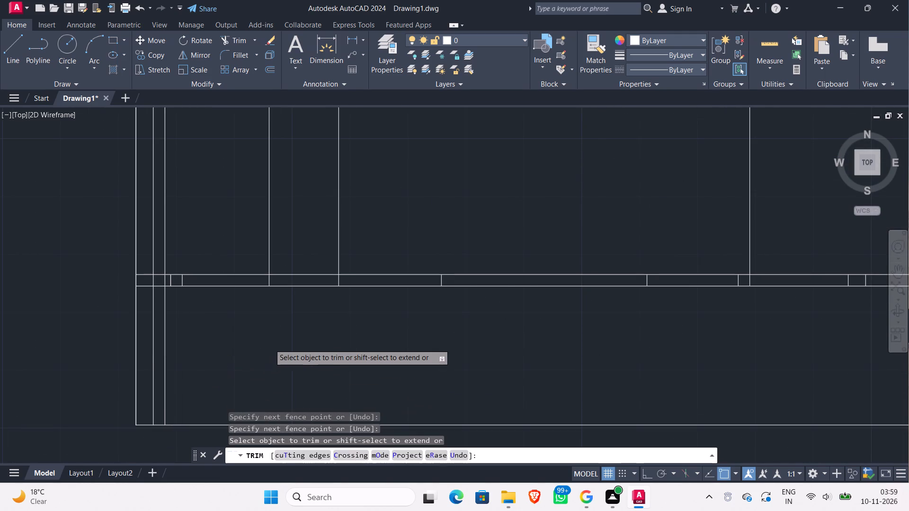
middle_drag(292, 343, 267, 368)
scroll(266, 369, down, 2)
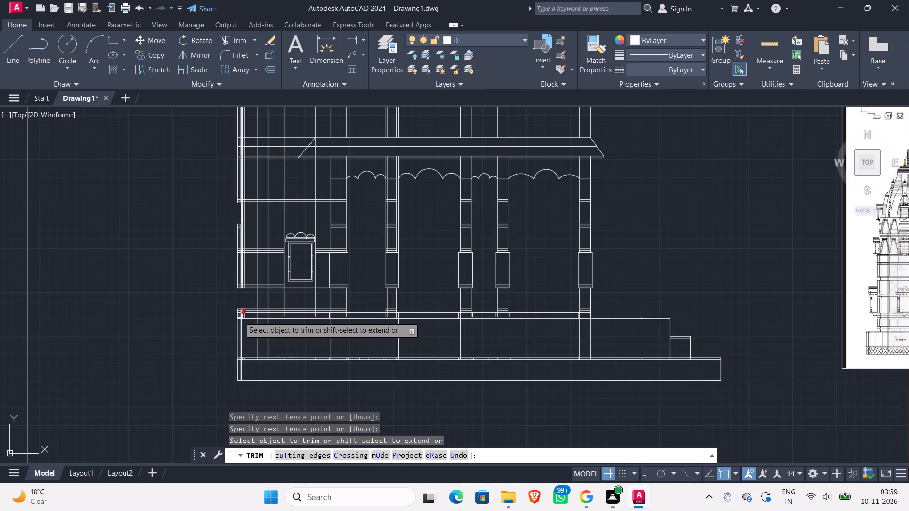
scroll(240, 315, up, 4)
click(231, 320)
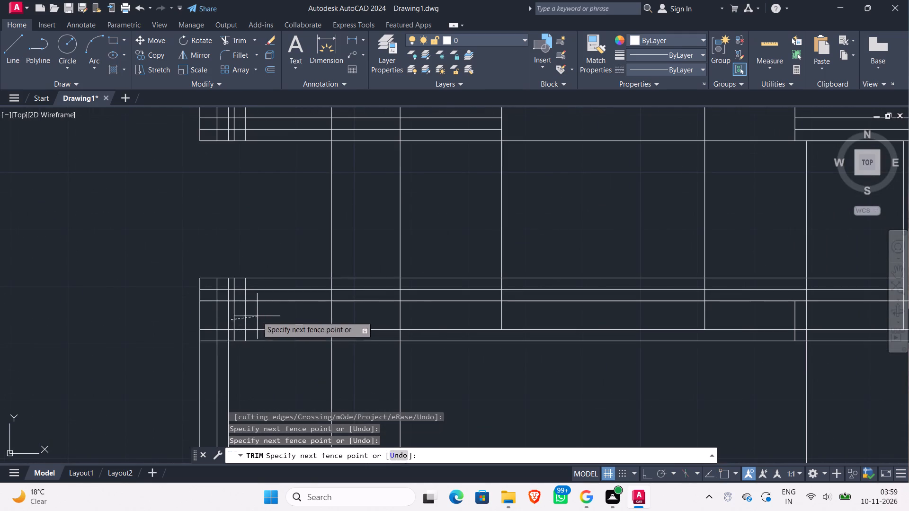
click(259, 316)
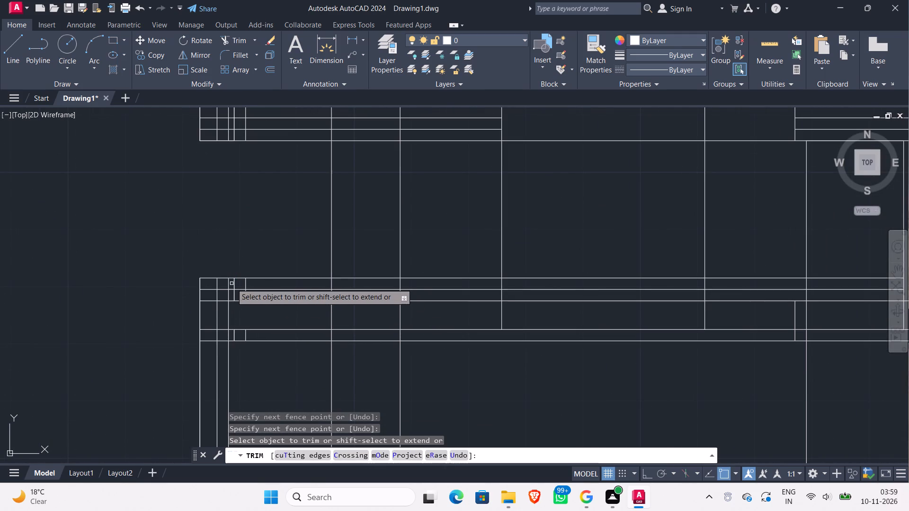
click(232, 284)
click(255, 285)
click(232, 295)
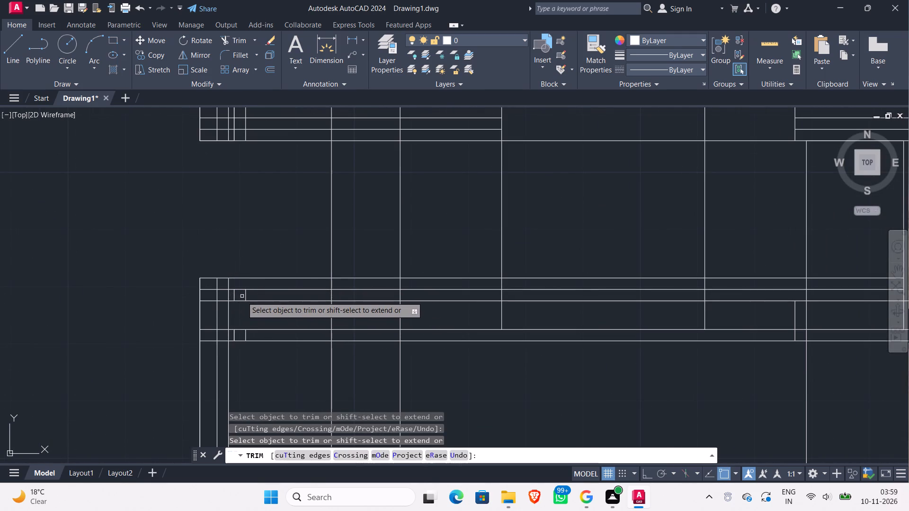
click(232, 295)
click(246, 295)
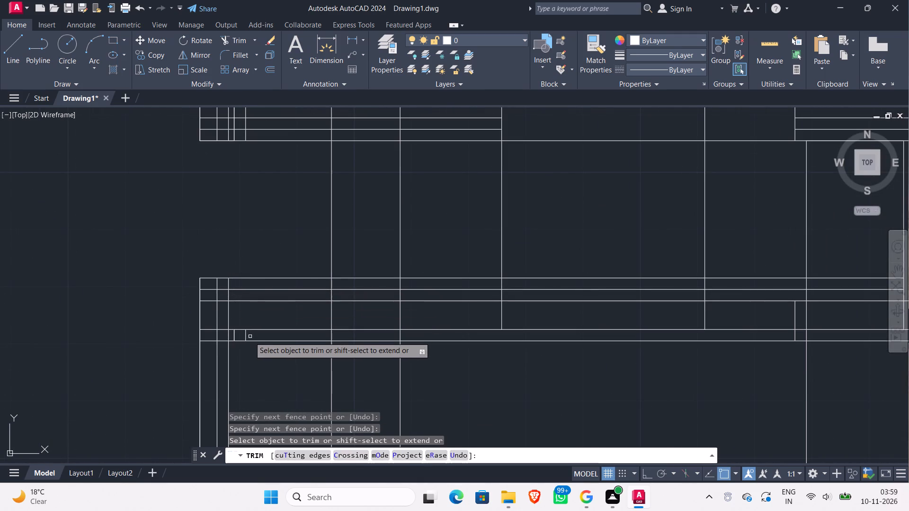
click(231, 336)
click(252, 336)
Compare the shrine wall's outer edge beside the niche with the reference side elevation.
scroll(268, 257, down, 2)
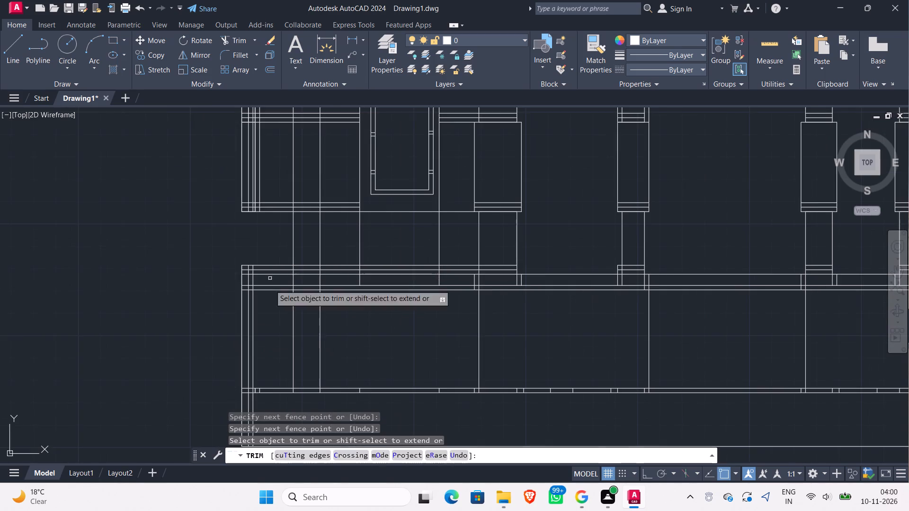
scroll(269, 320, down, 2)
middle_drag(269, 334, 185, 355)
scroll(234, 352, down, 1)
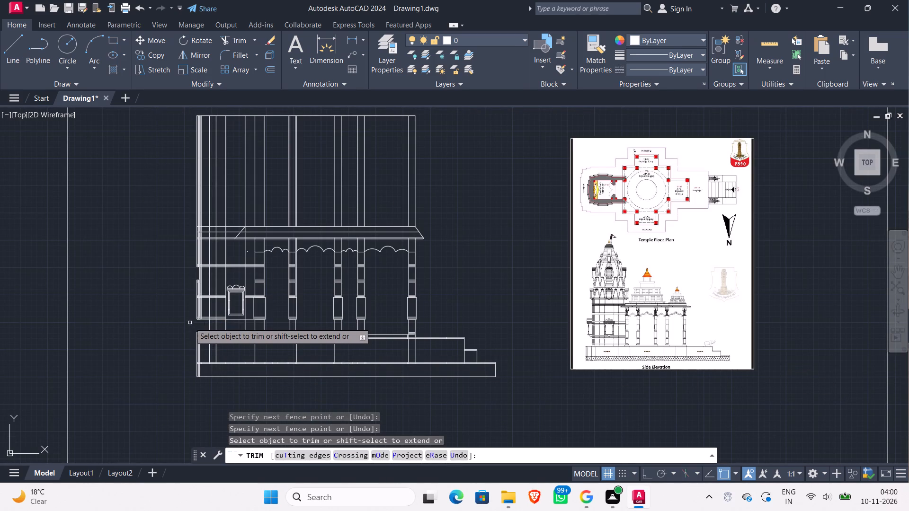
scroll(197, 296, up, 4)
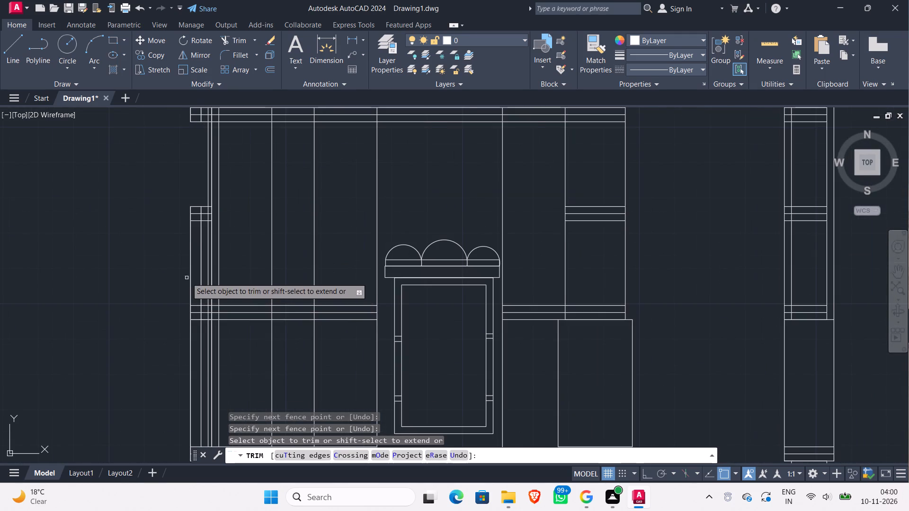
scroll(186, 278, down, 1)
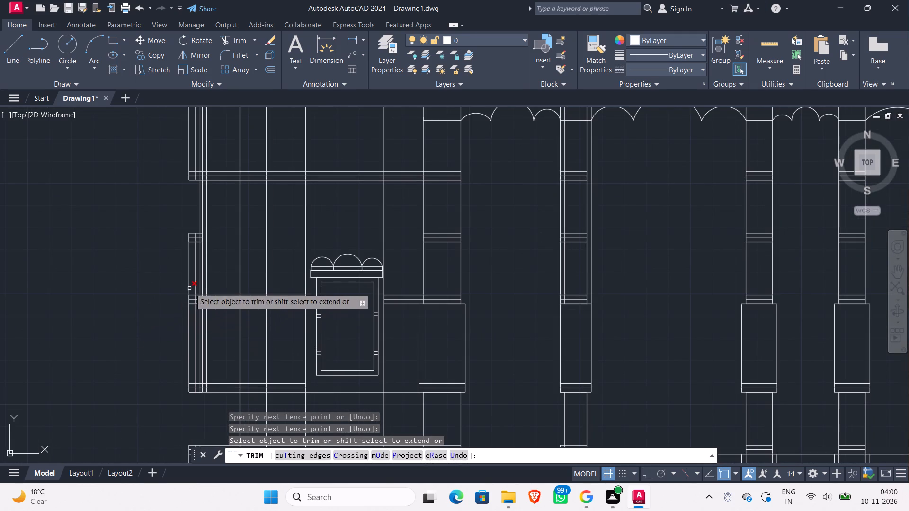
scroll(177, 272, up, 1)
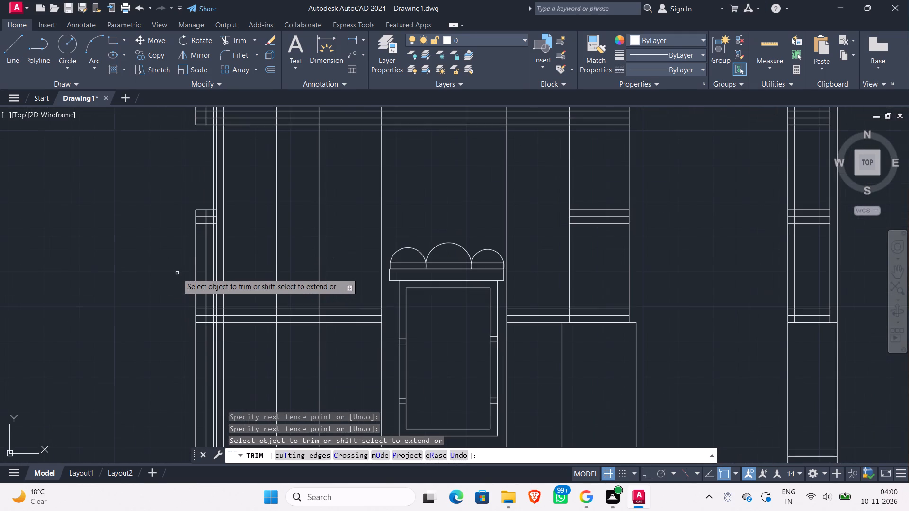
scroll(177, 273, up, 2)
key(Escape)
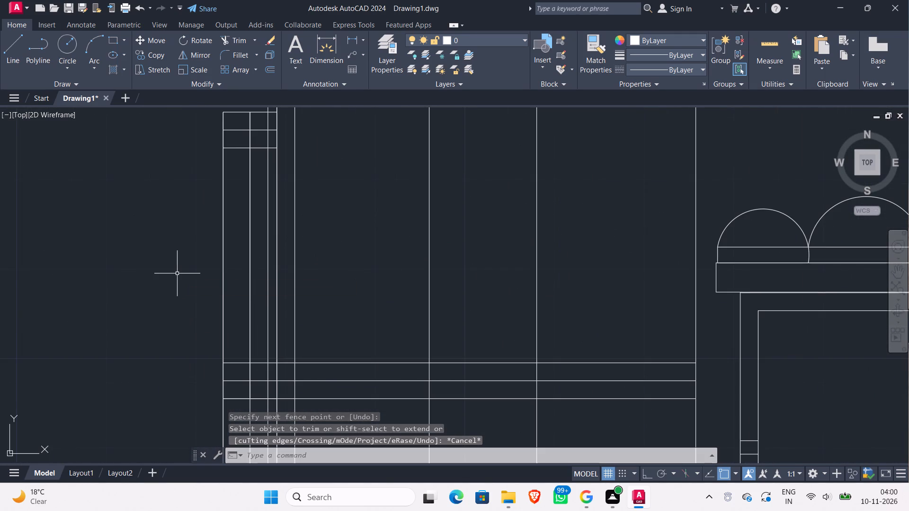
Draw a three-line horizontal band 6 inches wide across the projecting wall edge, just above the moulding beside the niche.
key(l)
key(apostrophe)
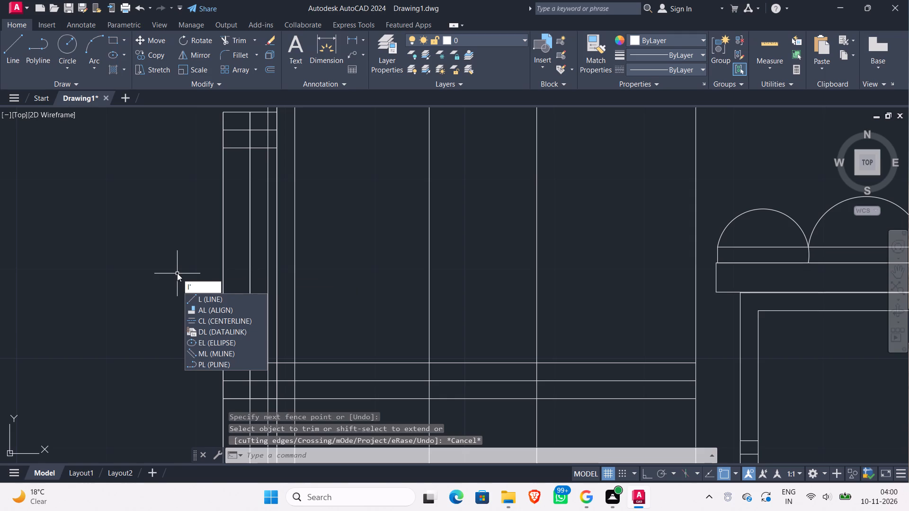
key(Escape)
key(l)
key(Return)
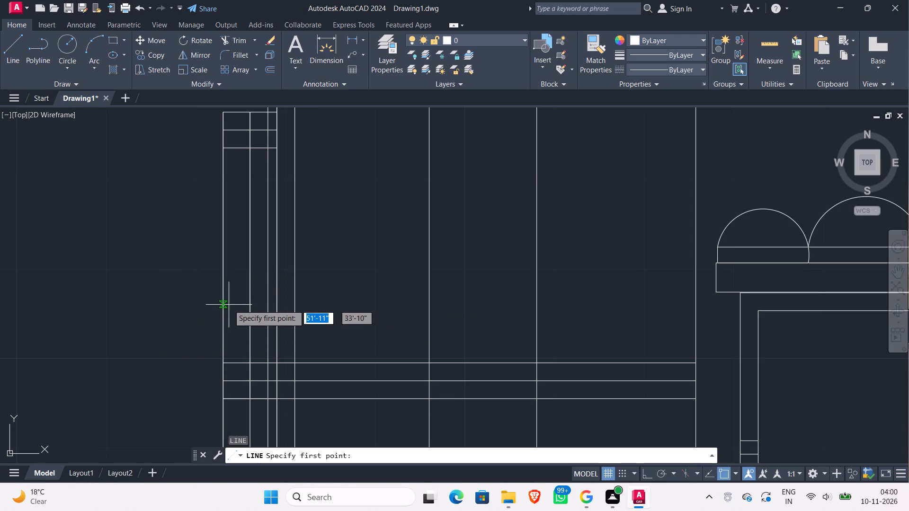
click(222, 291)
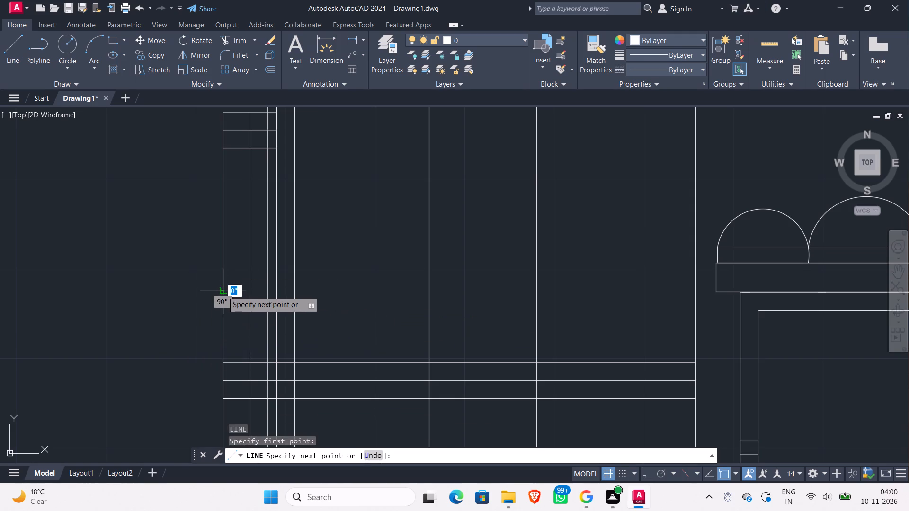
click(277, 294)
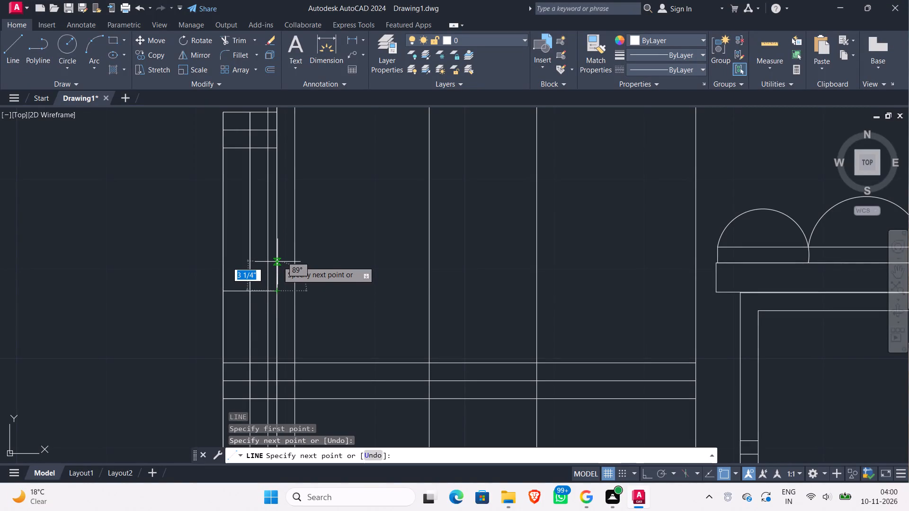
click(277, 258)
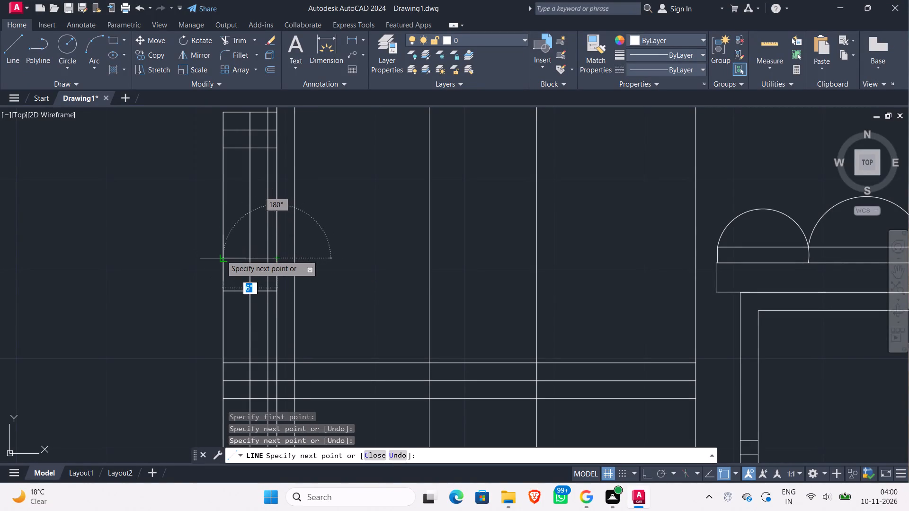
click(221, 255)
key(Escape)
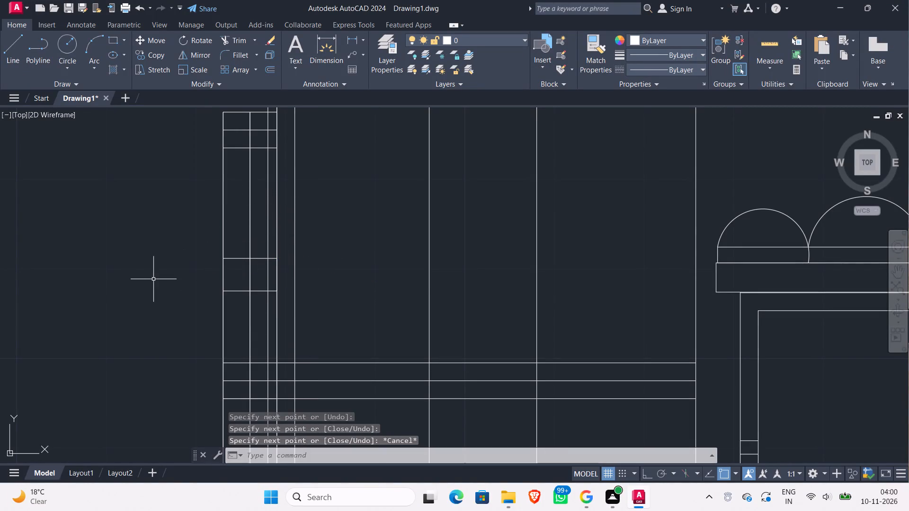
key(l)
key(Return)
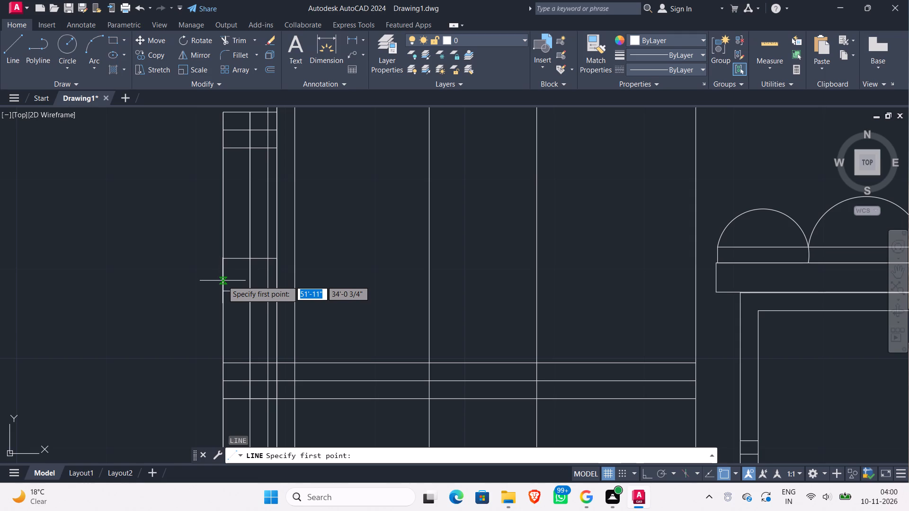
click(222, 275)
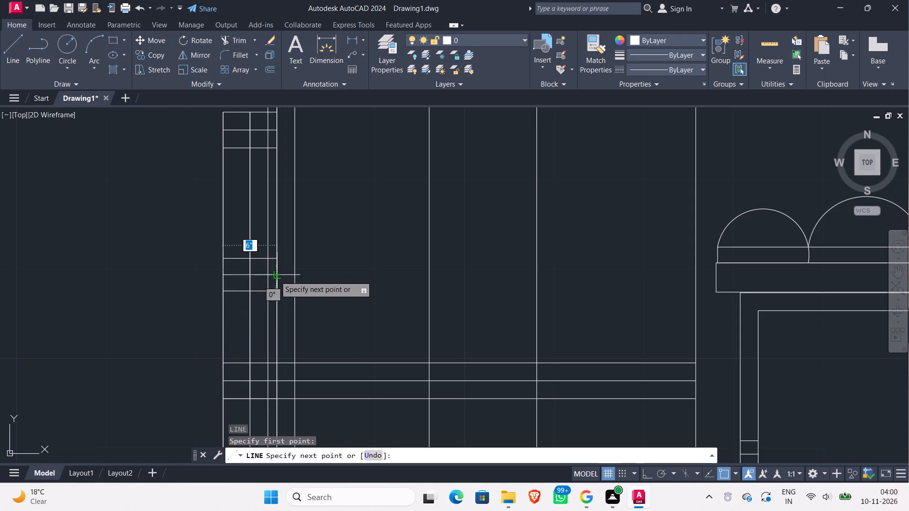
click(279, 276)
key(Escape)
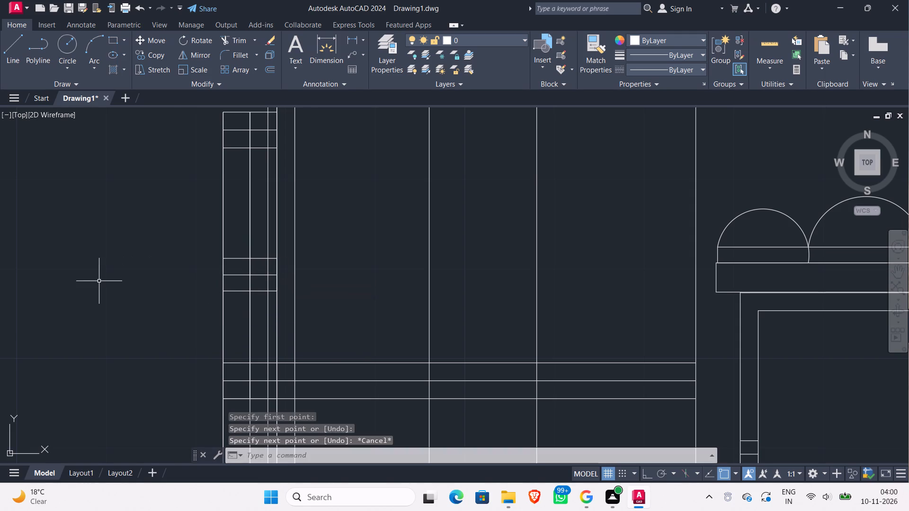
Trim the upper three-line band on the projecting wall edge and the vertical lines rising above the new 6-inch band.
text(tr)
key(Return)
key(Return)
scroll(97, 273, down, 2)
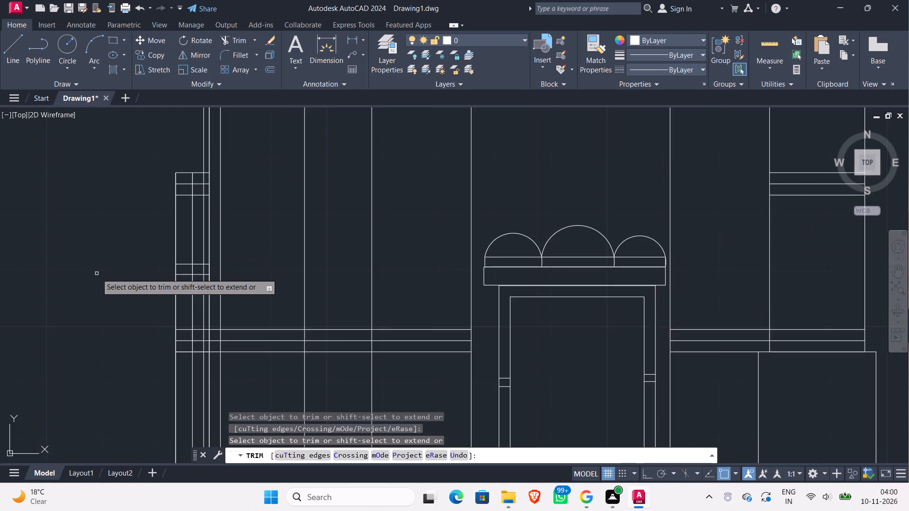
middle_drag(97, 273, 117, 313)
scroll(171, 291, up, 2)
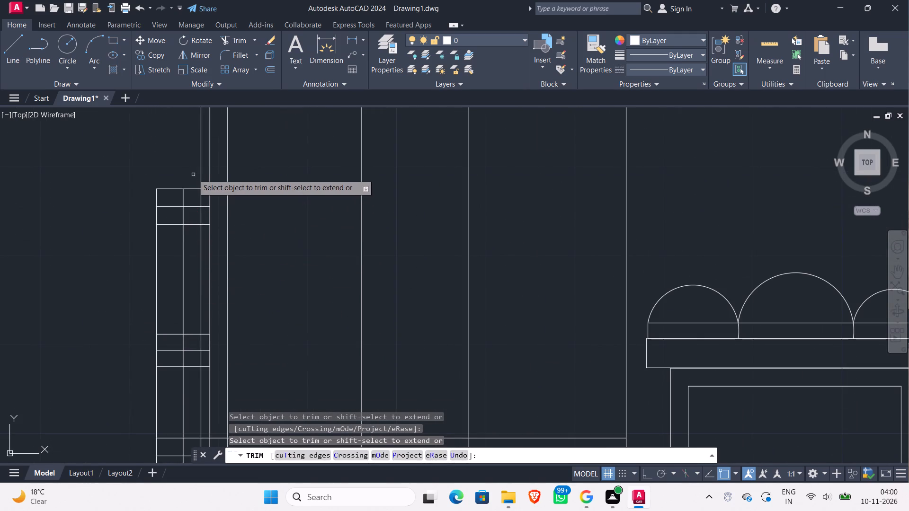
click(193, 174)
click(186, 255)
click(182, 173)
click(155, 272)
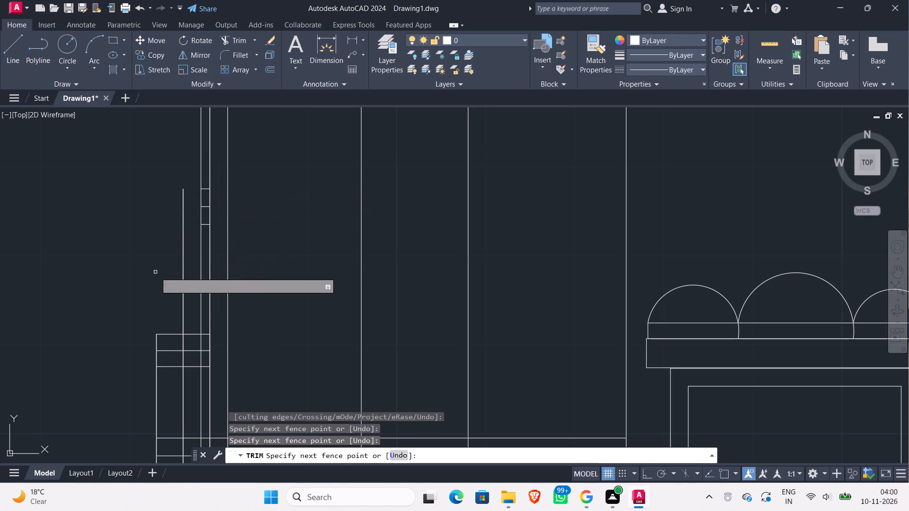
click(189, 212)
click(138, 292)
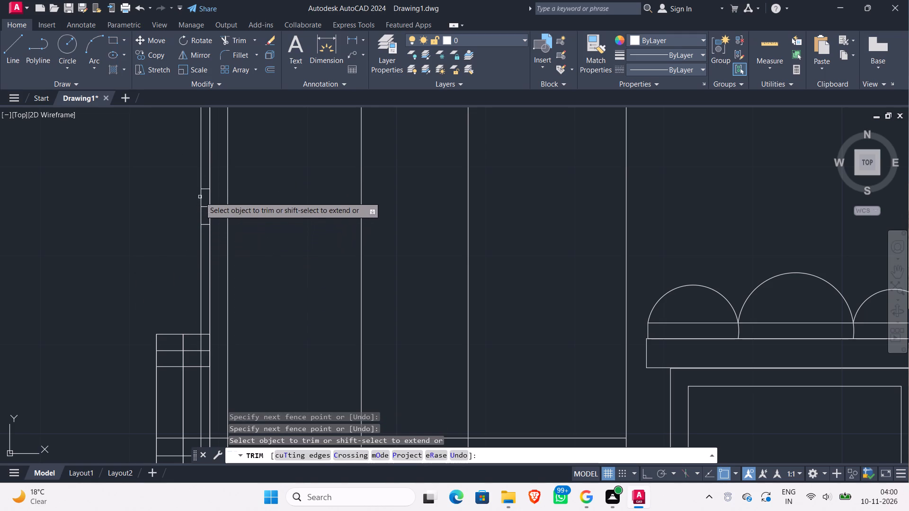
scroll(201, 193, up, 1)
click(207, 177)
click(205, 267)
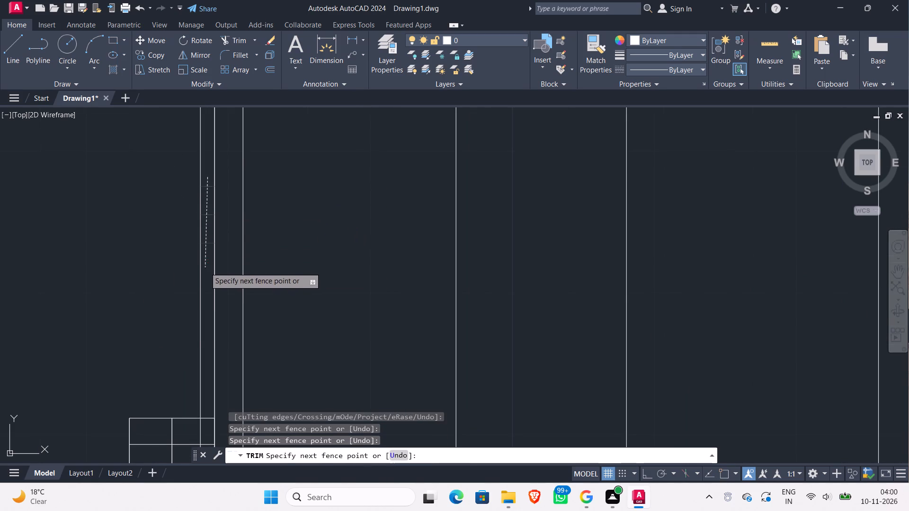
Compare the shrine wall's projecting edge beside the niche with the reference side elevation.
scroll(46, 318, down, 1)
middle_drag(46, 318, 109, 238)
scroll(137, 206, down, 2)
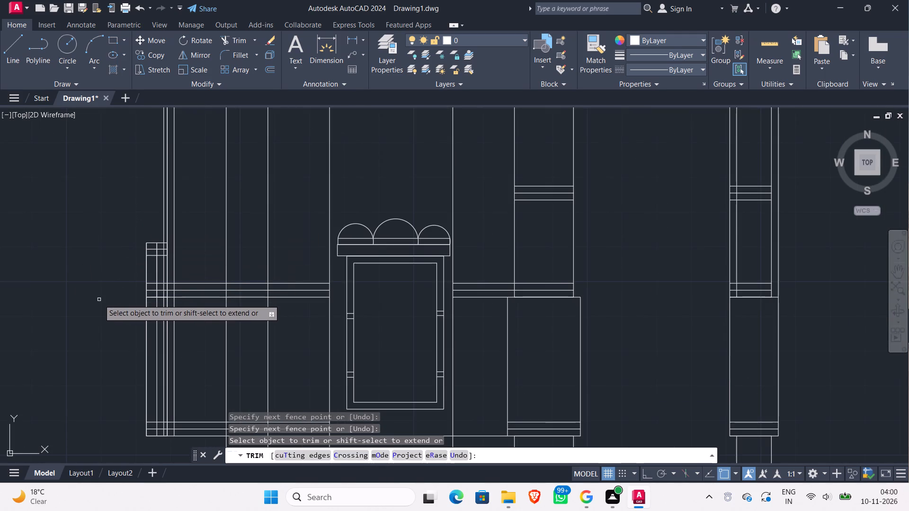
middle_drag(98, 299, 163, 237)
scroll(148, 266, down, 2)
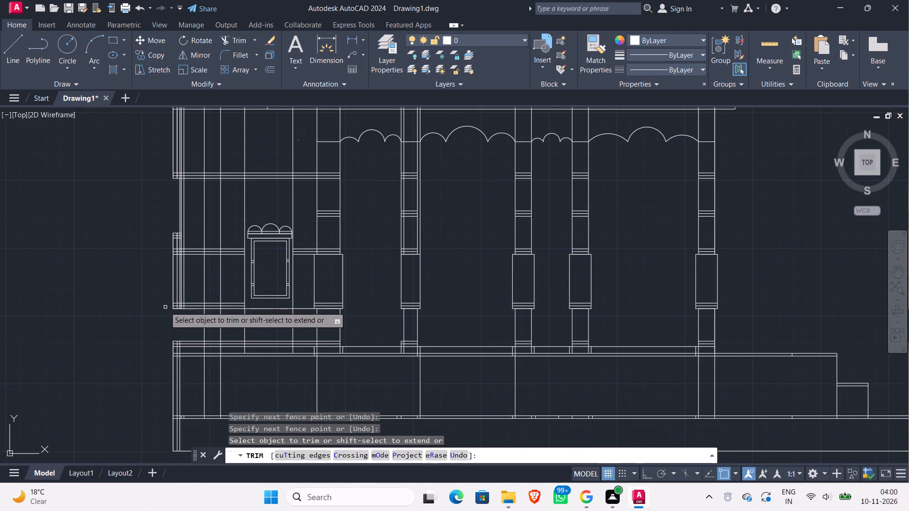
middle_click(38, 335)
scroll(94, 328, down, 1)
middle_drag(94, 328, 94, 327)
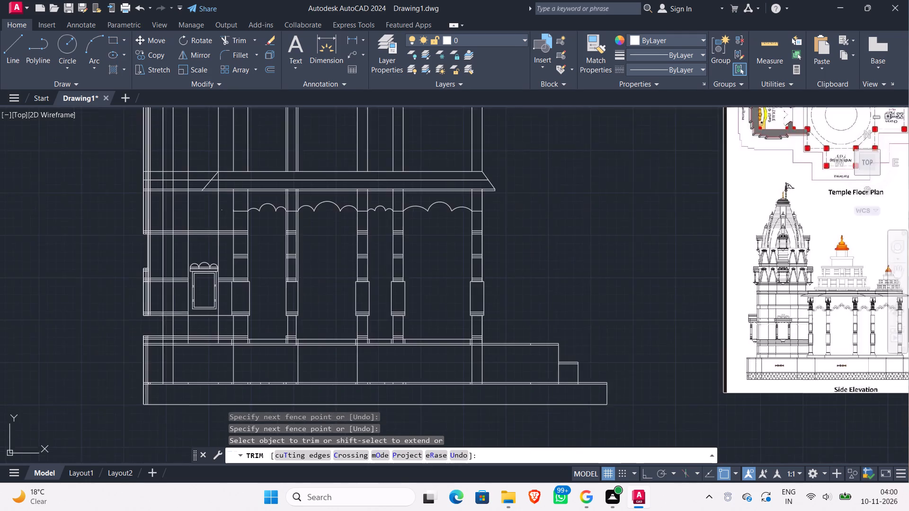
middle_drag(94, 327, 19, 342)
scroll(658, 343, up, 1)
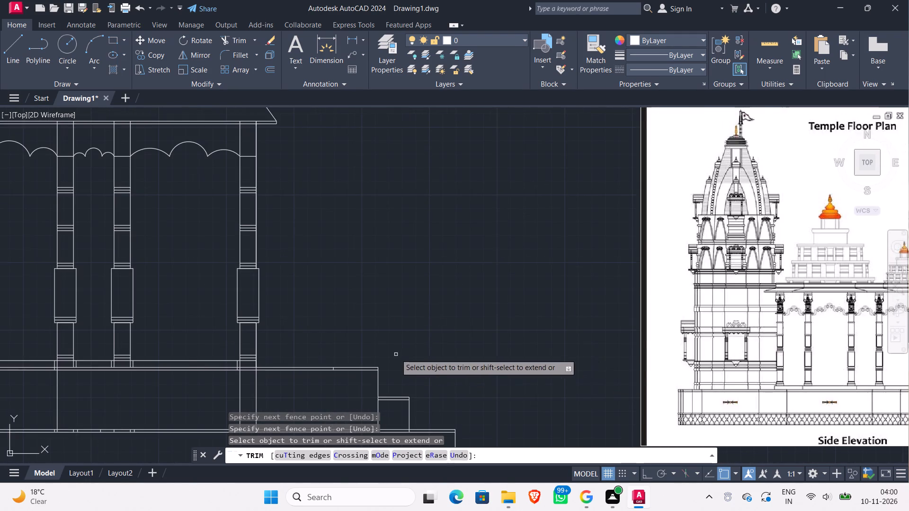
scroll(396, 353, down, 1)
Trim the inner vertical lines of the projecting wall edge between the base moulding and the moulding beside the niche.
middle_drag(454, 323, 783, 276)
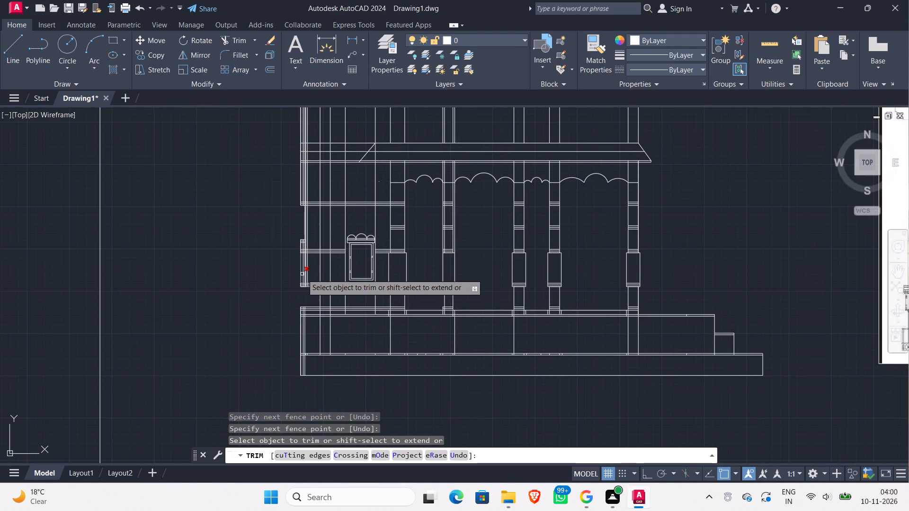
scroll(302, 273, up, 5)
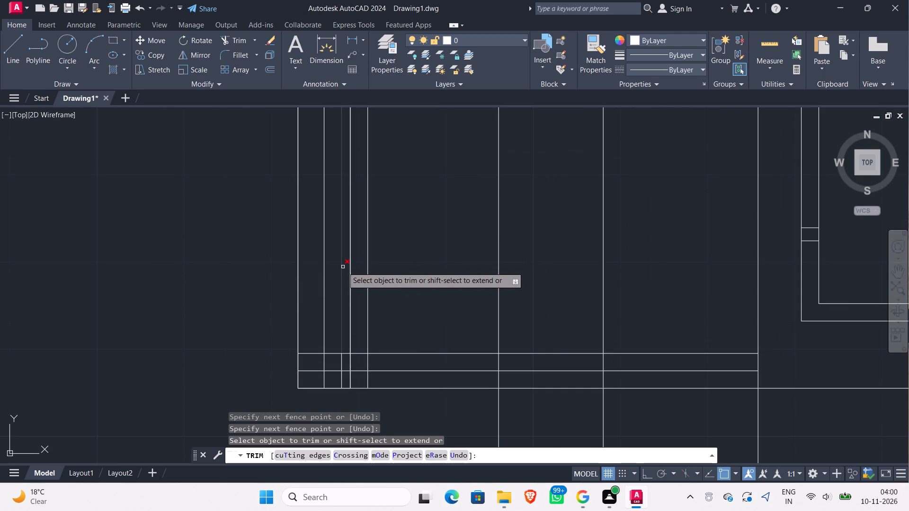
click(346, 271)
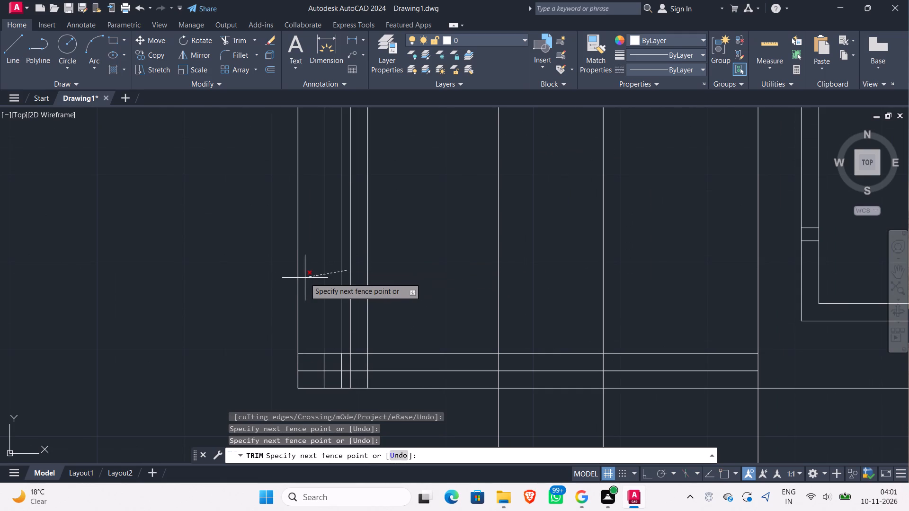
click(309, 279)
Trim the outermost vertical line and the projecting outer end of the upper wall moulding, above the band beside the niche.
scroll(313, 277, down, 4)
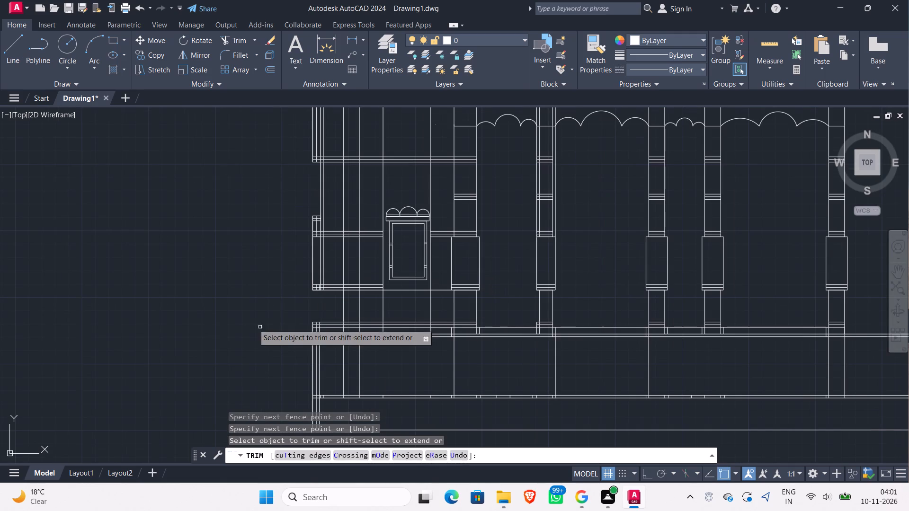
scroll(242, 256, down, 1)
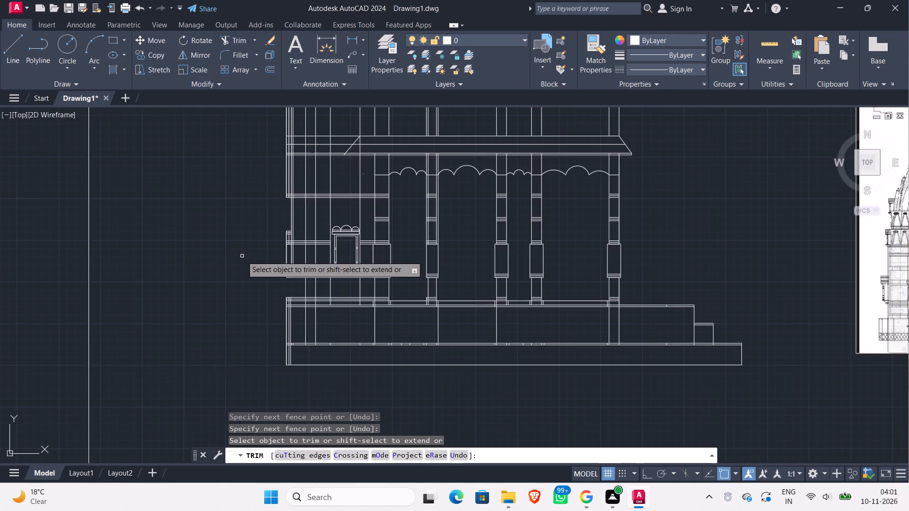
middle_drag(242, 256, 180, 272)
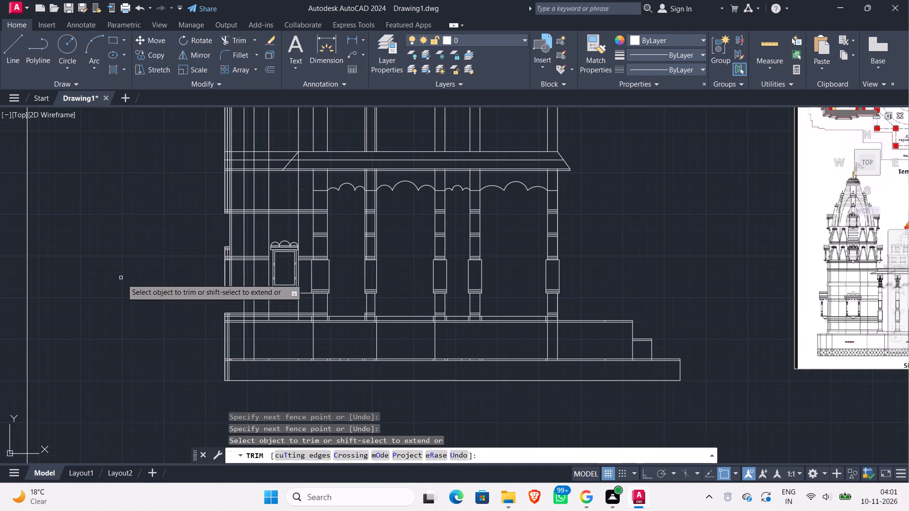
middle_drag(143, 261, 143, 298)
scroll(143, 261, down, 1)
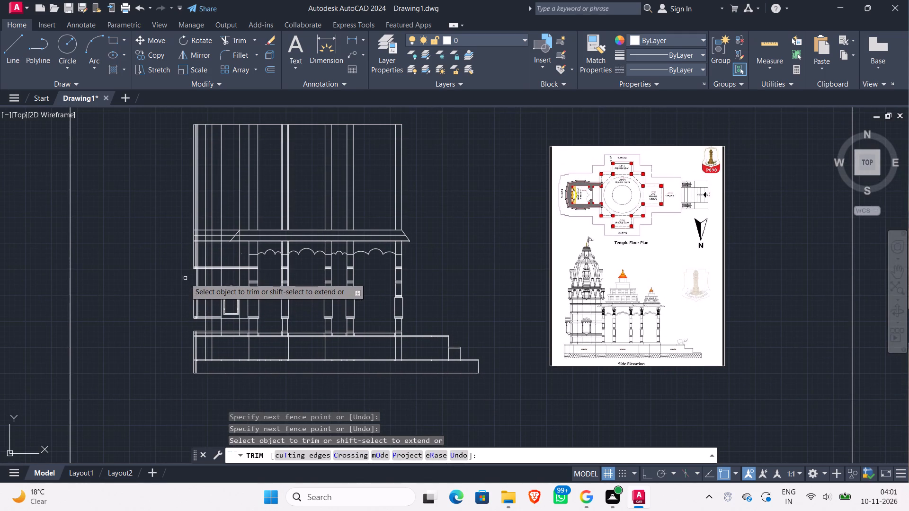
scroll(189, 275, up, 4)
click(223, 246)
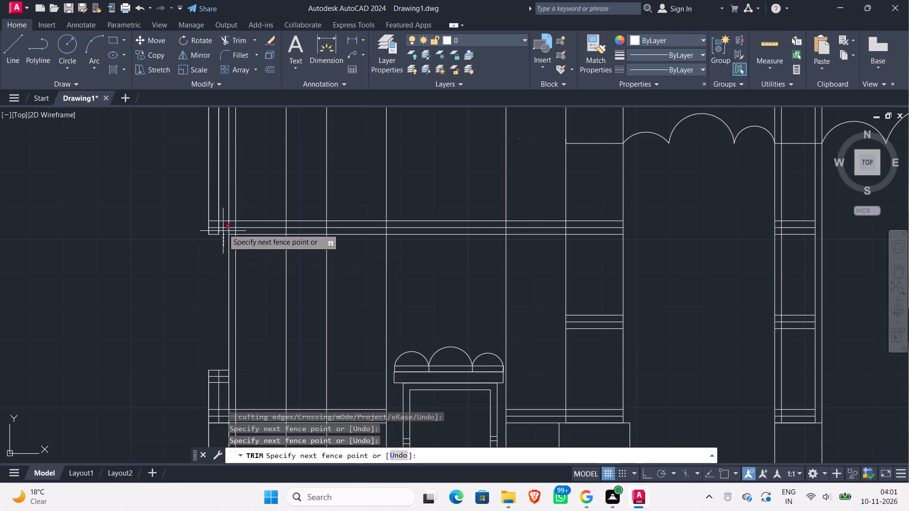
click(192, 190)
click(223, 237)
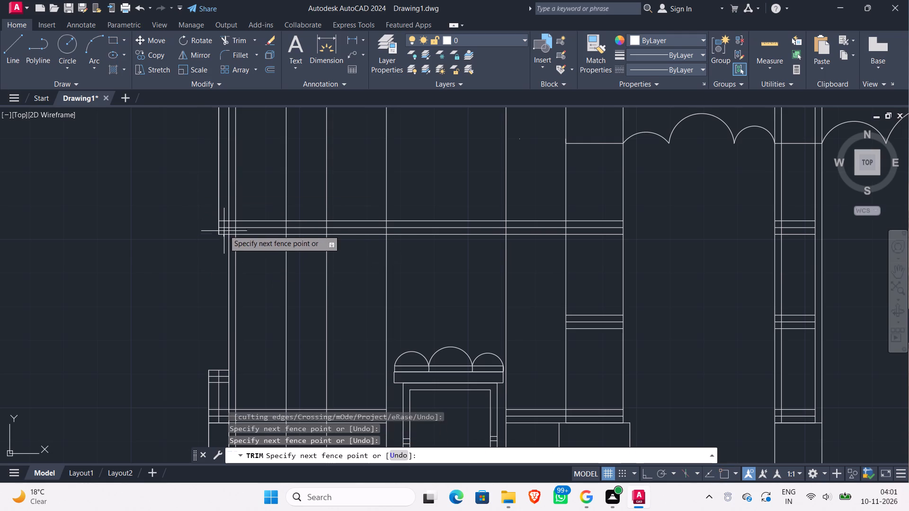
click(204, 196)
click(221, 229)
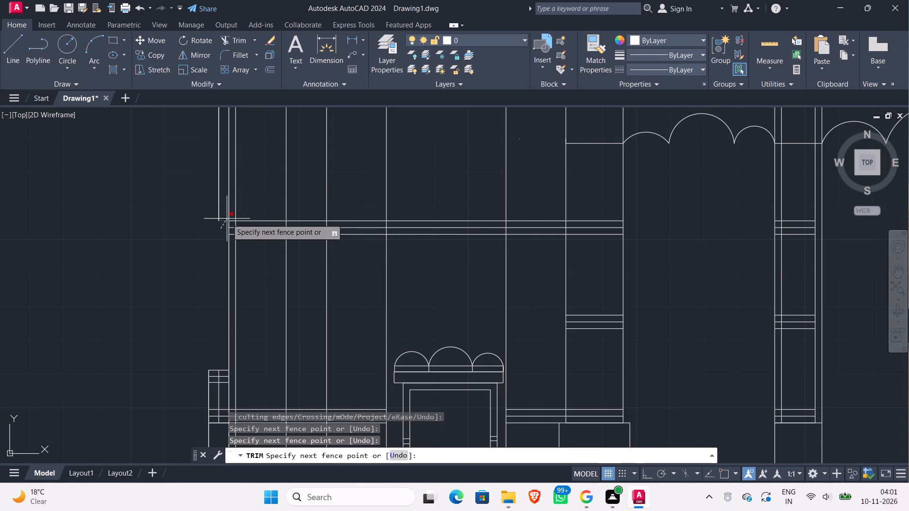
click(217, 202)
Trim the roof lines' overhanging ends back to the wall edge, and the edge verticals between the roof and upper moulding.
scroll(189, 211, down, 2)
scroll(161, 255, down, 3)
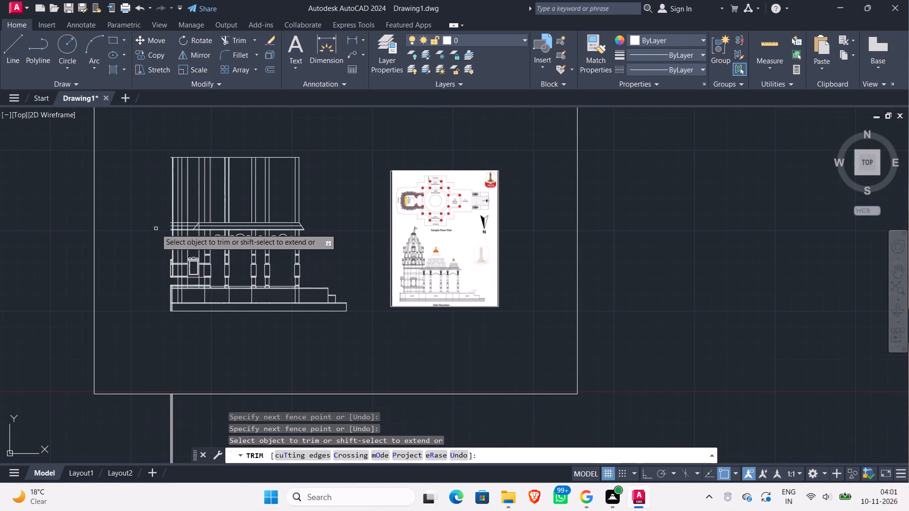
scroll(158, 223, up, 4)
click(223, 266)
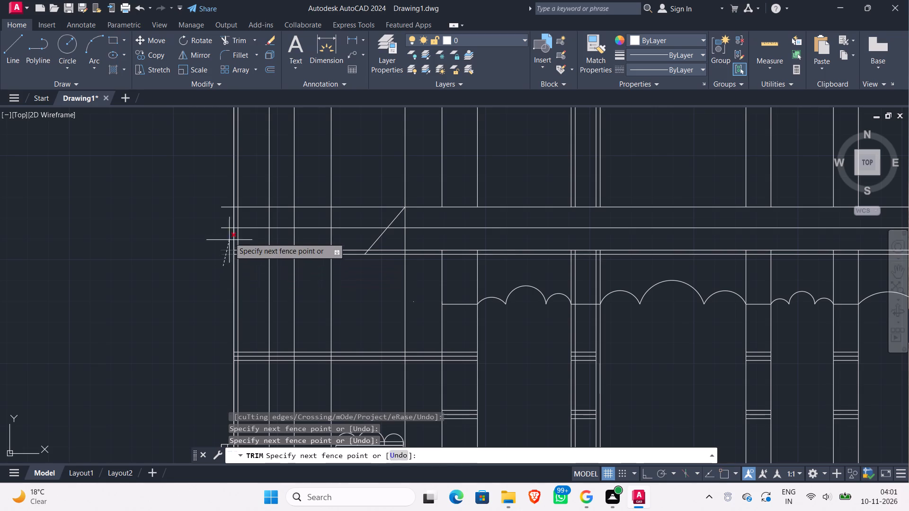
click(230, 200)
scroll(94, 229, down, 3)
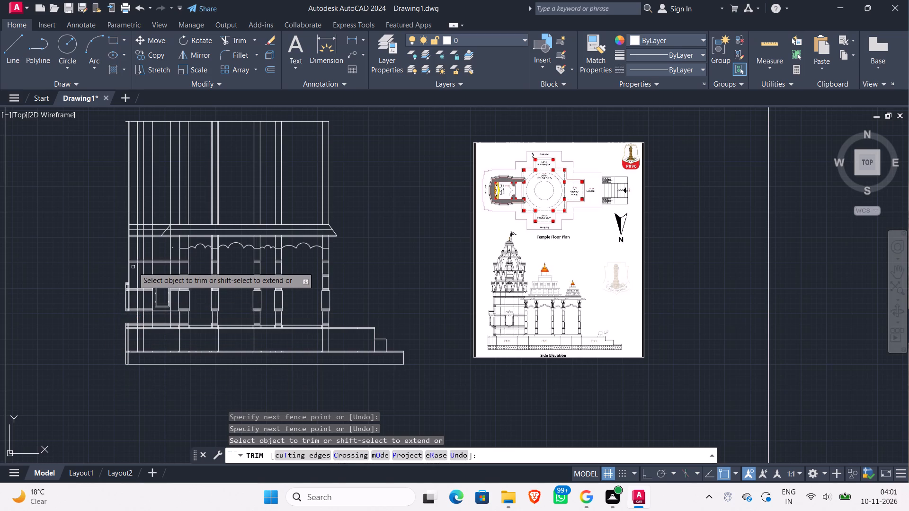
scroll(135, 249, up, 1)
click(133, 251)
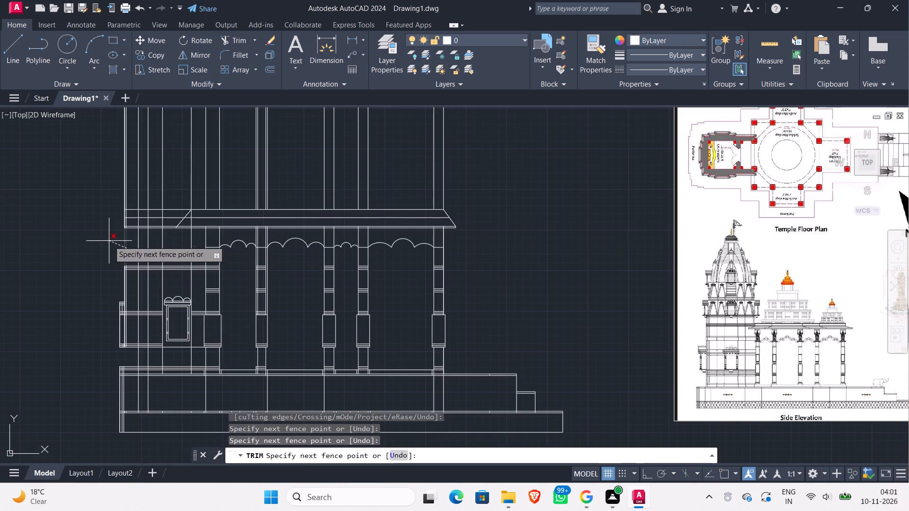
click(109, 241)
Extend the three lines of the projecting band beside the niche inward to the next main wall vertical.
scroll(100, 258, down, 1)
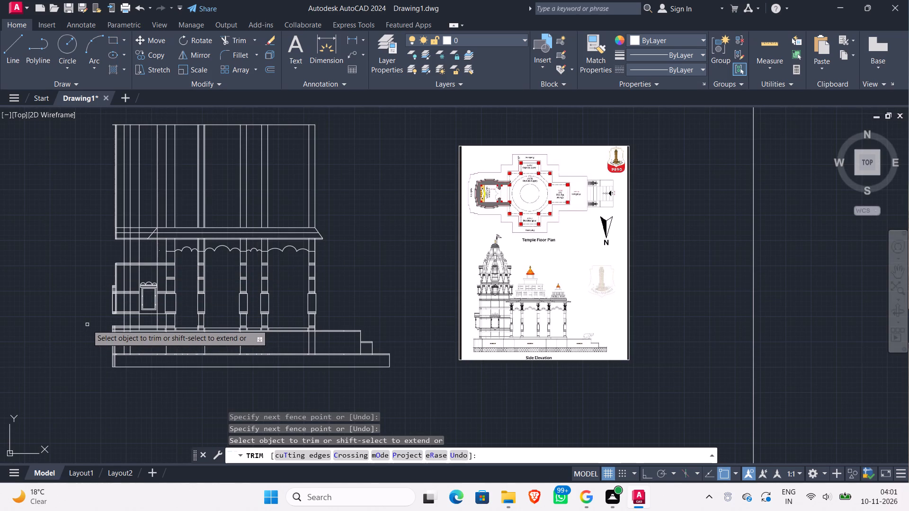
middle_click(87, 325)
scroll(109, 296, up, 4)
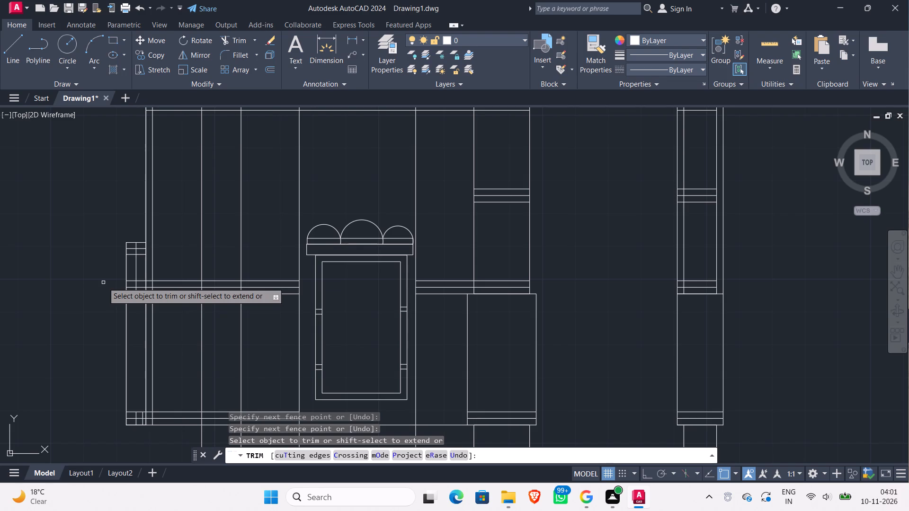
shift+click(142, 263)
shift+click(139, 241)
shift+click(143, 262)
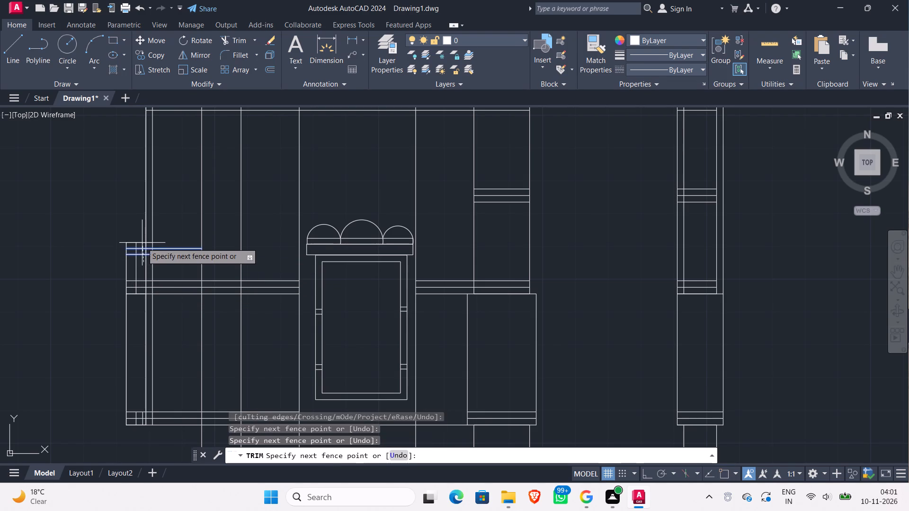
shift+click(134, 235)
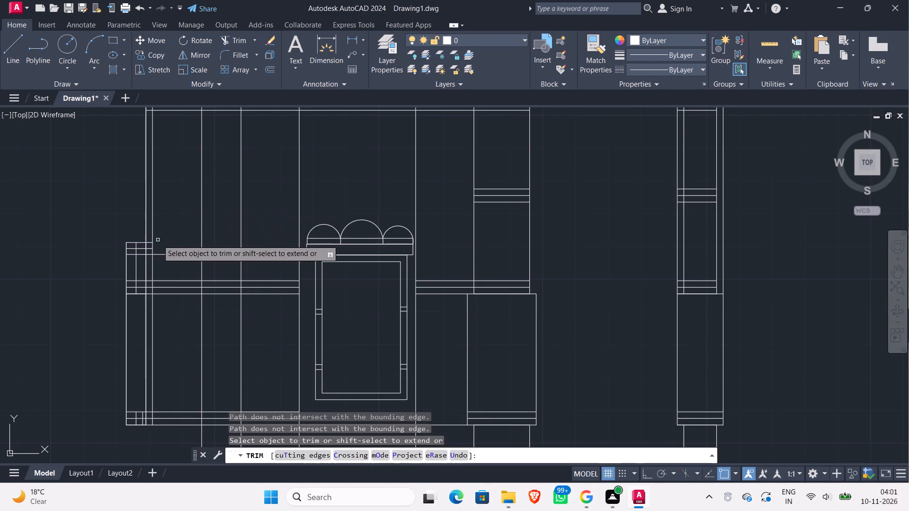
shift+click(140, 247)
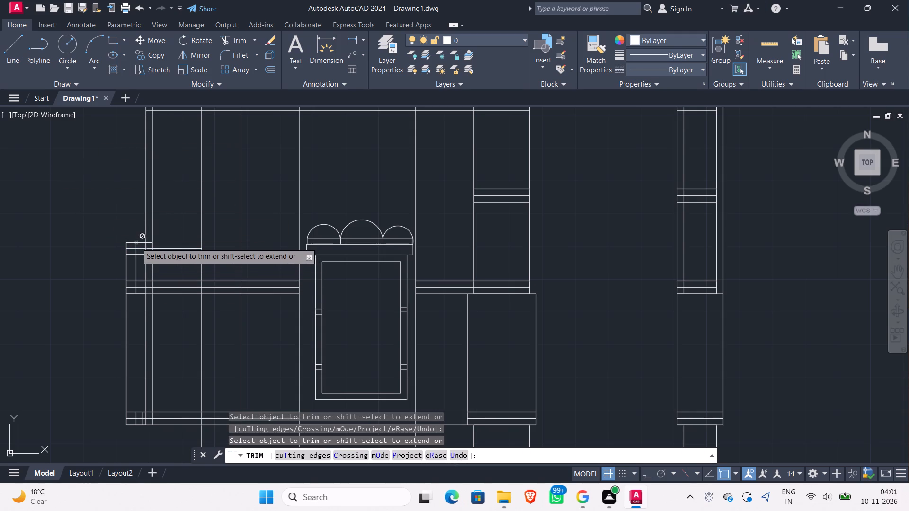
shift+click(143, 243)
Trim the two outer verticals between the projecting band and upper moulding, and cut the moulding's outer end back to the wall line.
click(167, 196)
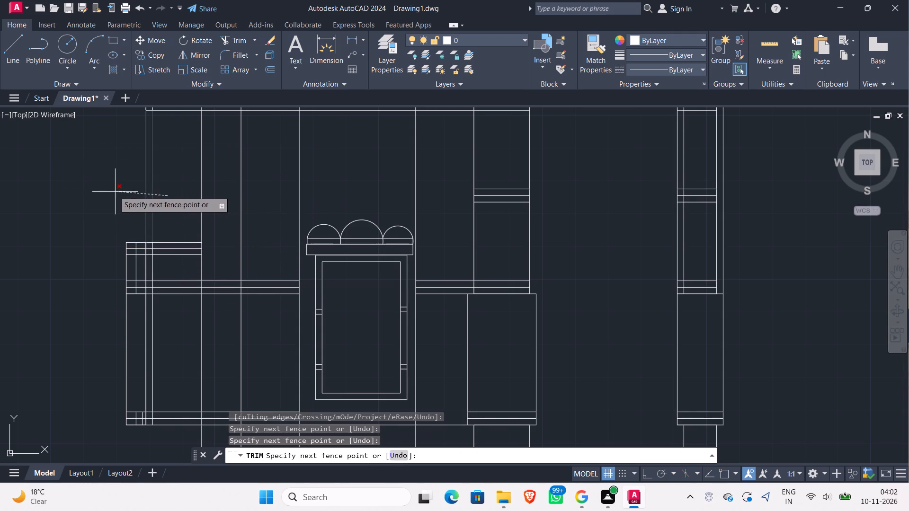
click(112, 190)
scroll(117, 172, down, 2)
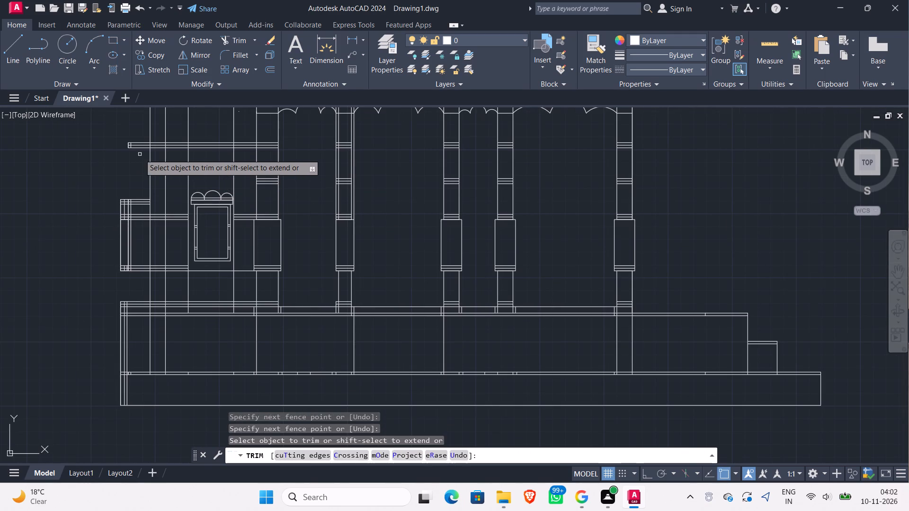
click(140, 154)
click(141, 120)
click(130, 156)
click(128, 131)
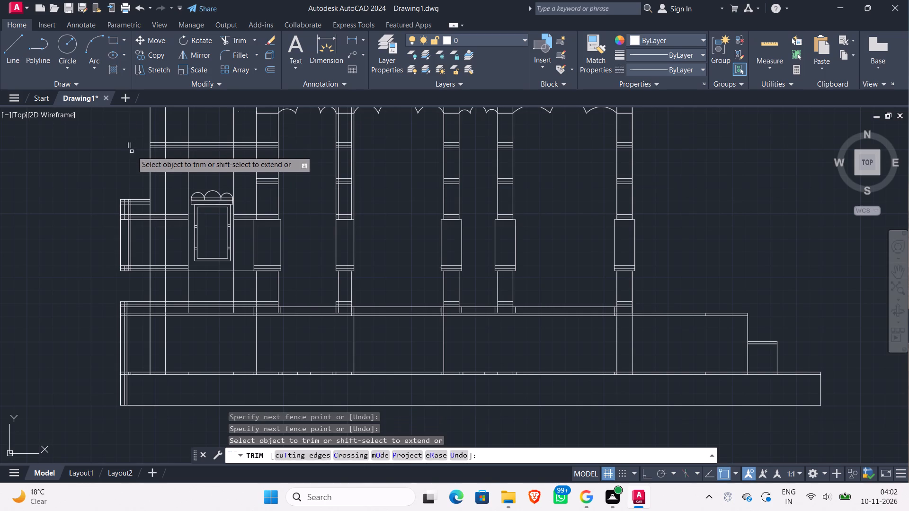
click(135, 145)
click(122, 146)
Compare the trimmed shrine wall outline with the reference side elevation.
scroll(124, 172, down, 2)
middle_drag(60, 201, 75, 260)
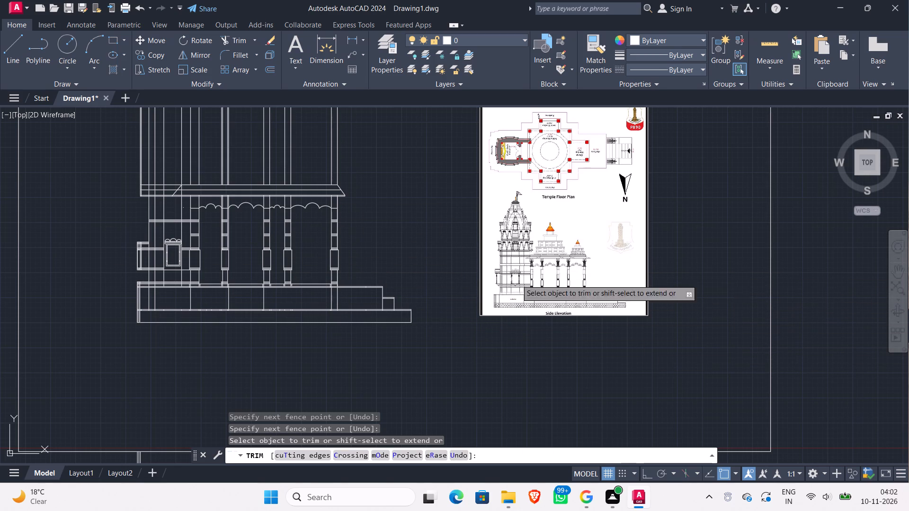
middle_drag(410, 245, 415, 284)
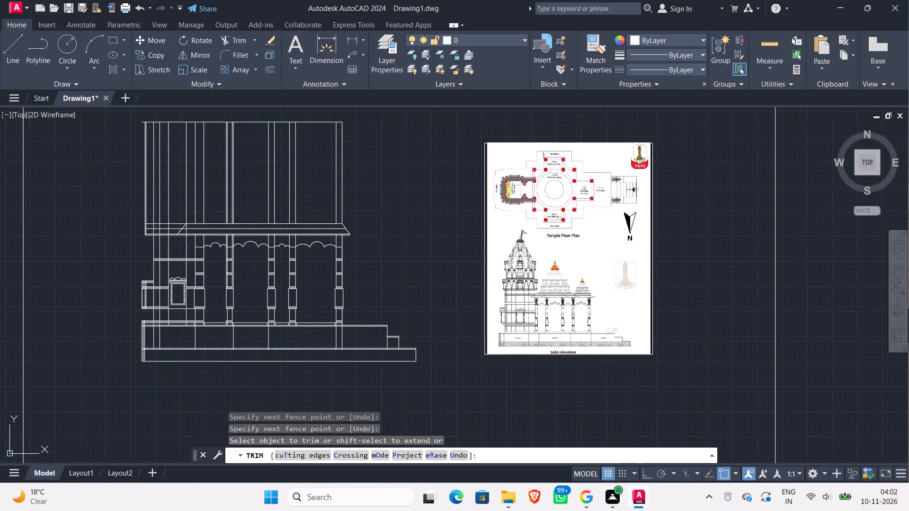
middle_drag(403, 260, 420, 274)
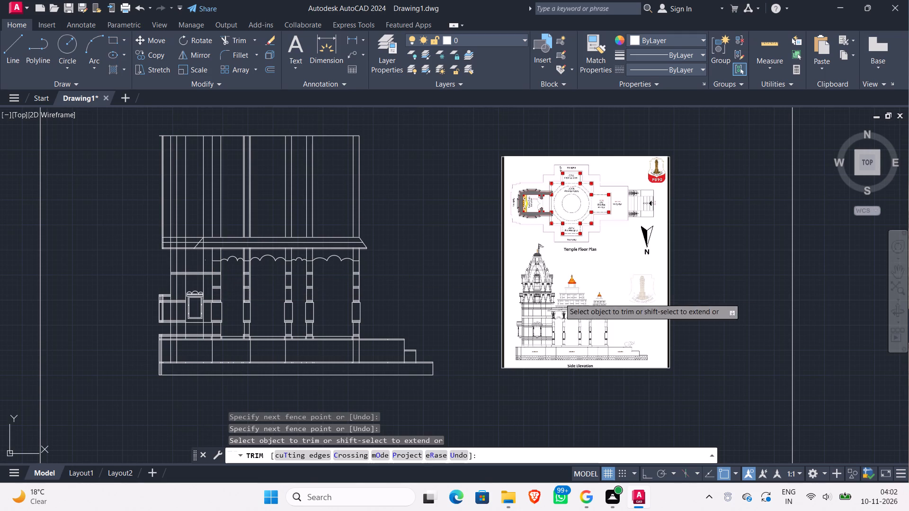
scroll(540, 296, up, 2)
scroll(342, 329, down, 1)
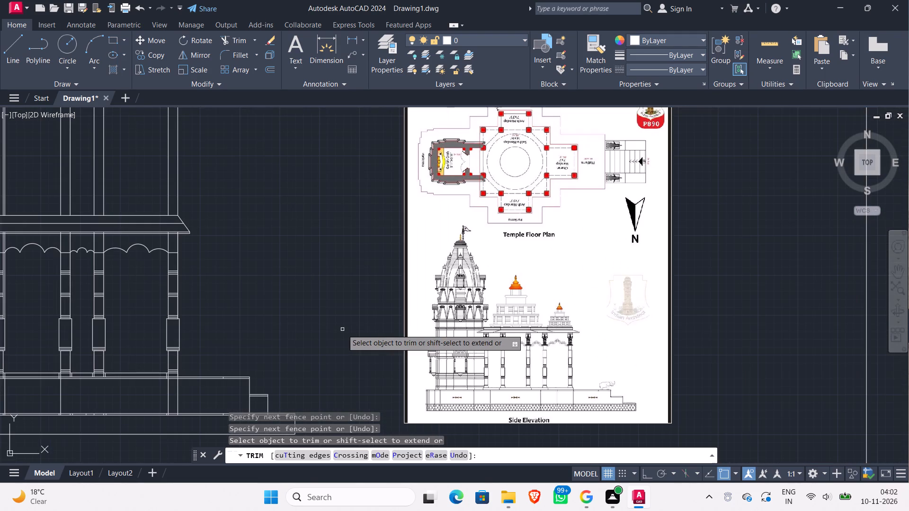
Examine the reference side elevation's stepped roofs above the columned halls against the drafted elevation.
middle_drag(342, 329, 366, 323)
middle_drag(322, 331, 353, 323)
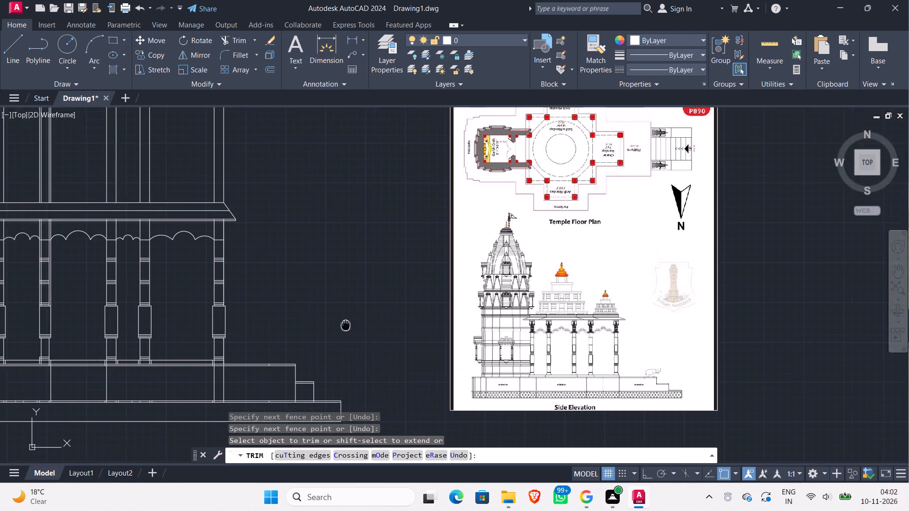
middle_drag(353, 323, 485, 301)
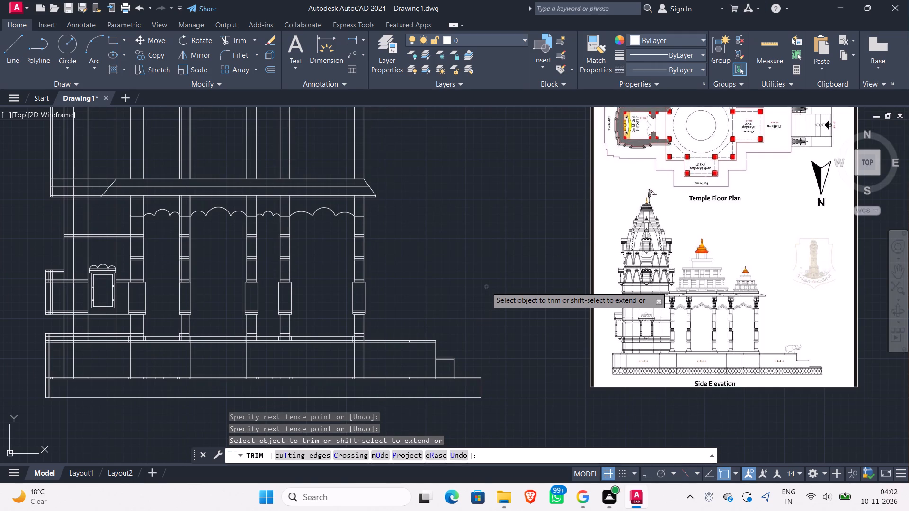
scroll(486, 287, down, 1)
middle_drag(481, 282, 498, 310)
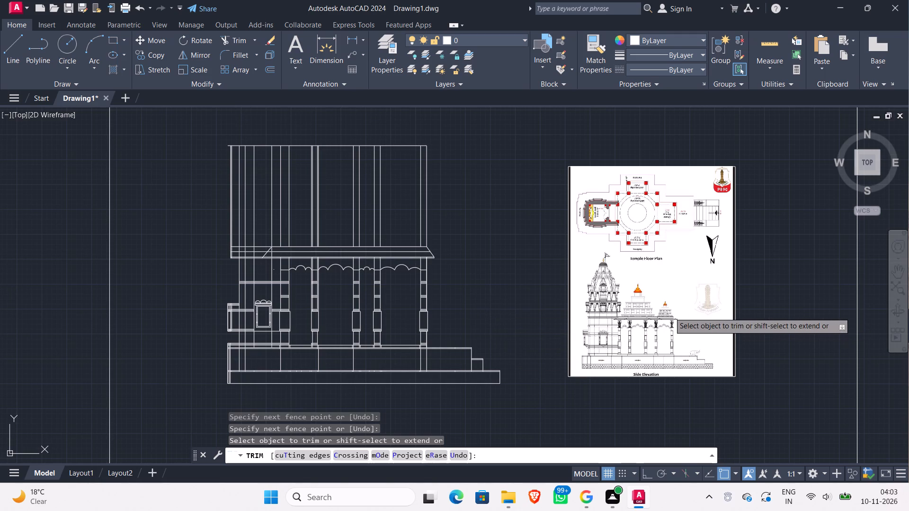
scroll(668, 311, up, 3)
scroll(670, 313, down, 2)
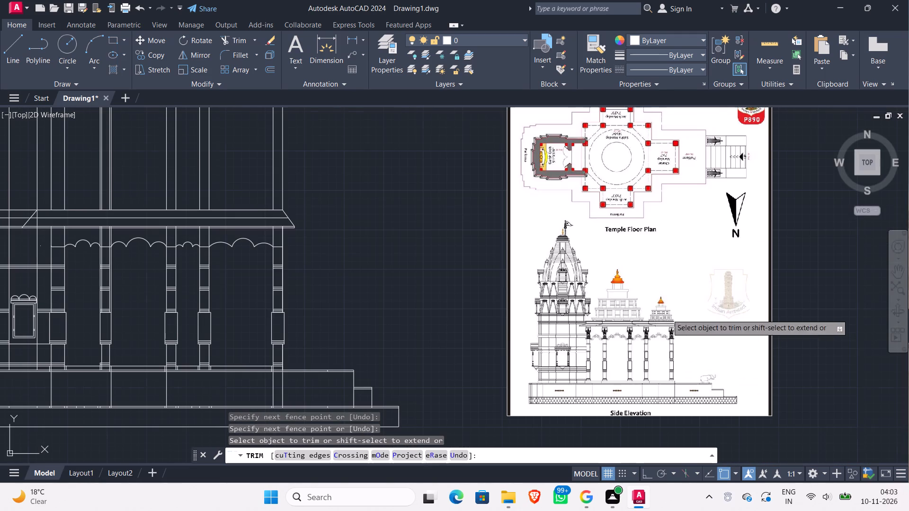
middle_drag(436, 312, 511, 309)
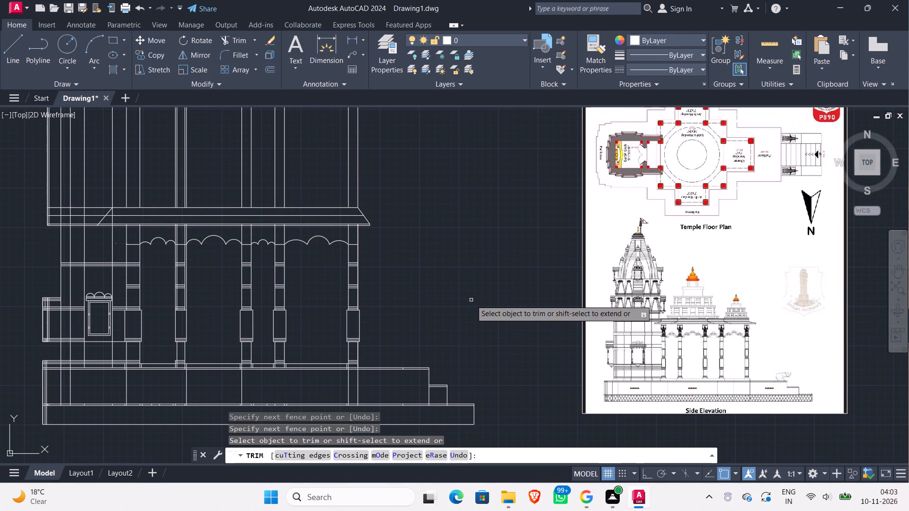
middle_drag(472, 296, 478, 341)
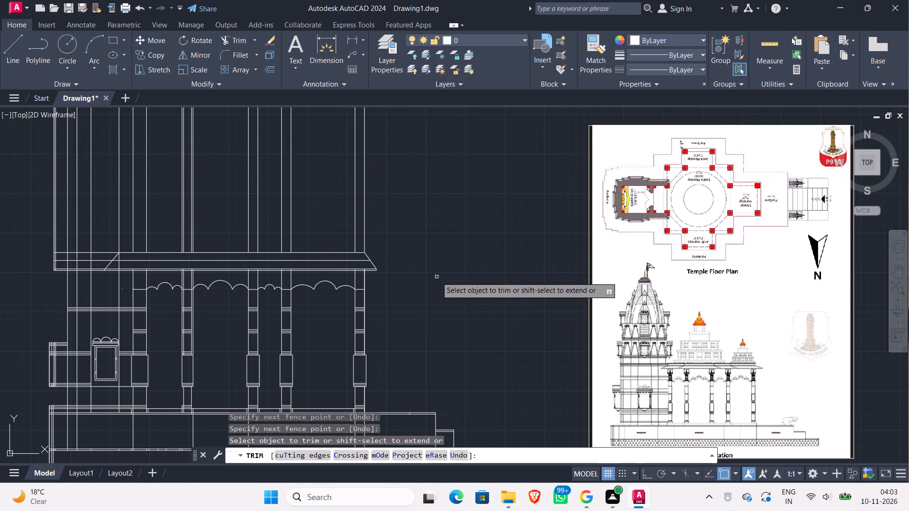
middle_drag(436, 276, 433, 288)
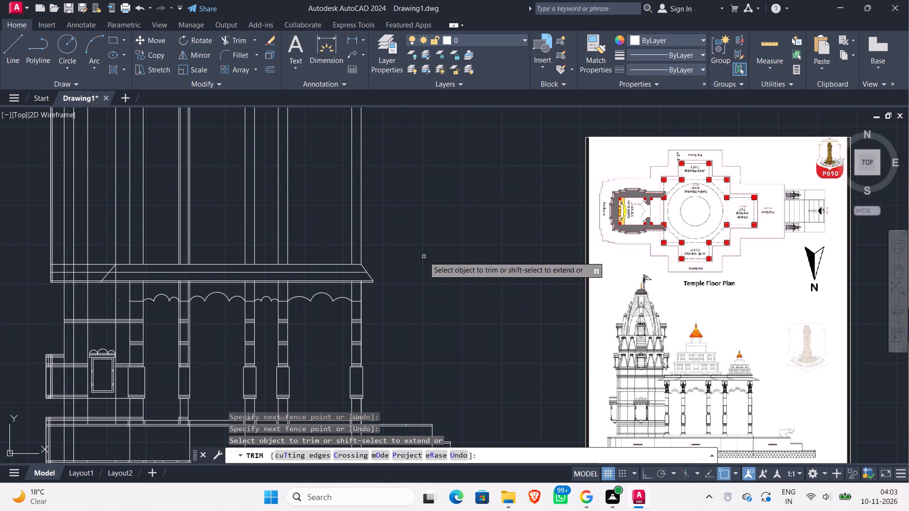
scroll(424, 256, down, 1)
middle_drag(424, 256, 410, 279)
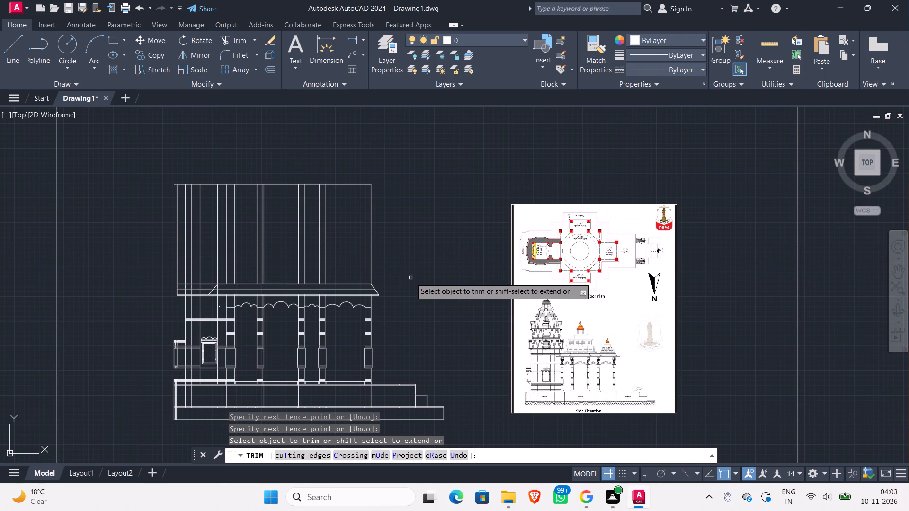
key(Escape)
Offset the inner verticals of the two outermost porch columns, above the roof, 9" inward toward each other.
key(o)
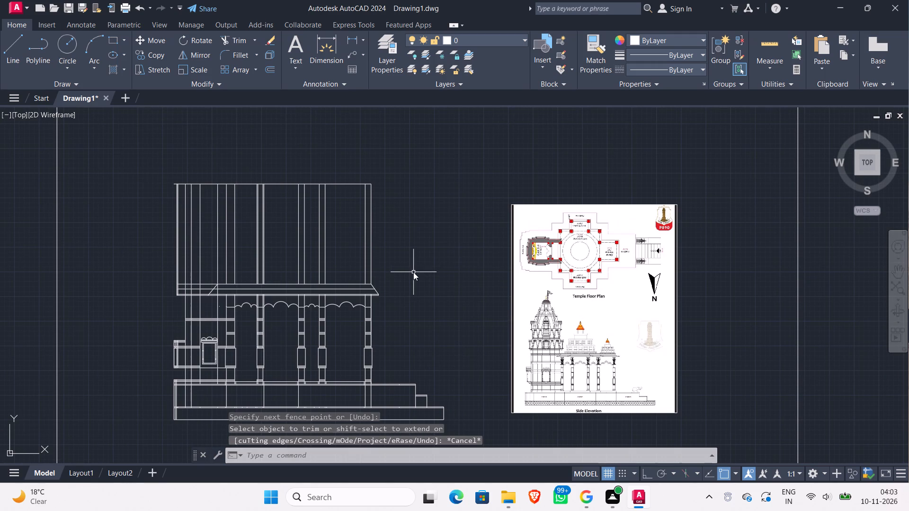
key(Return)
key(Return)
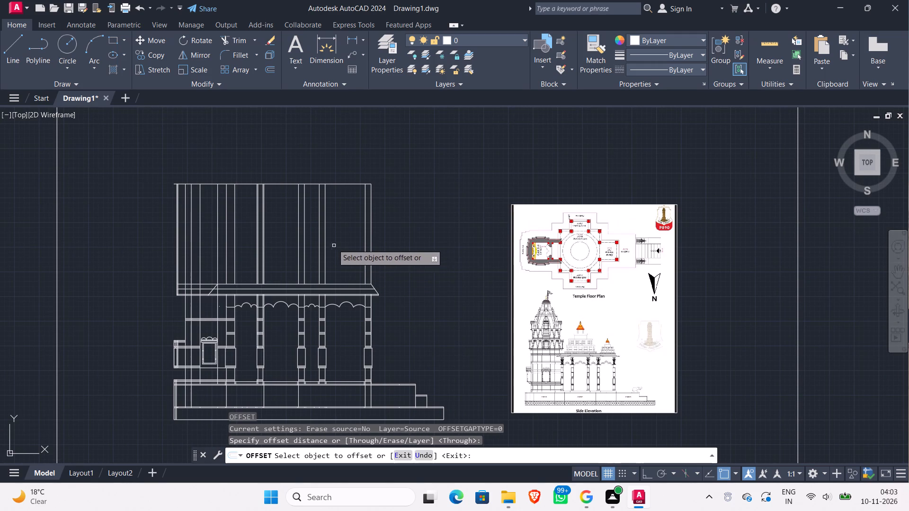
click(324, 238)
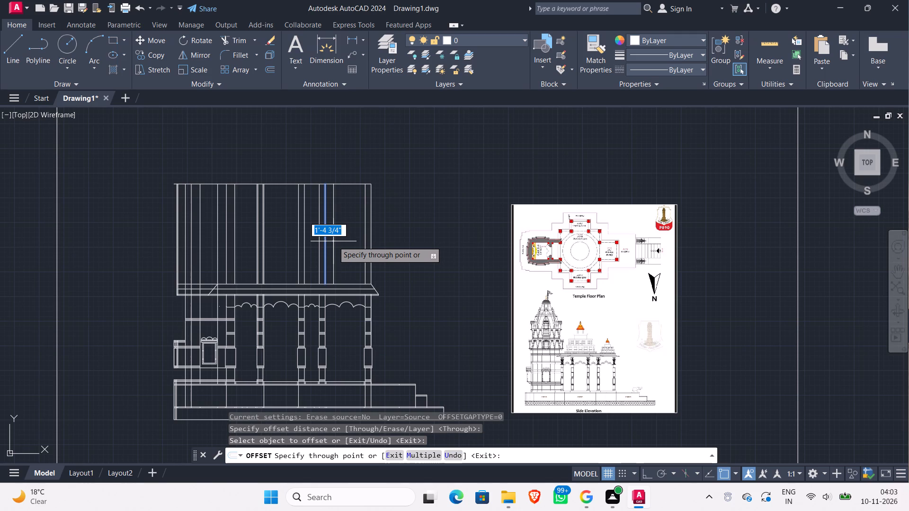
key(9)
key(shift+quotedbl)
key(Return)
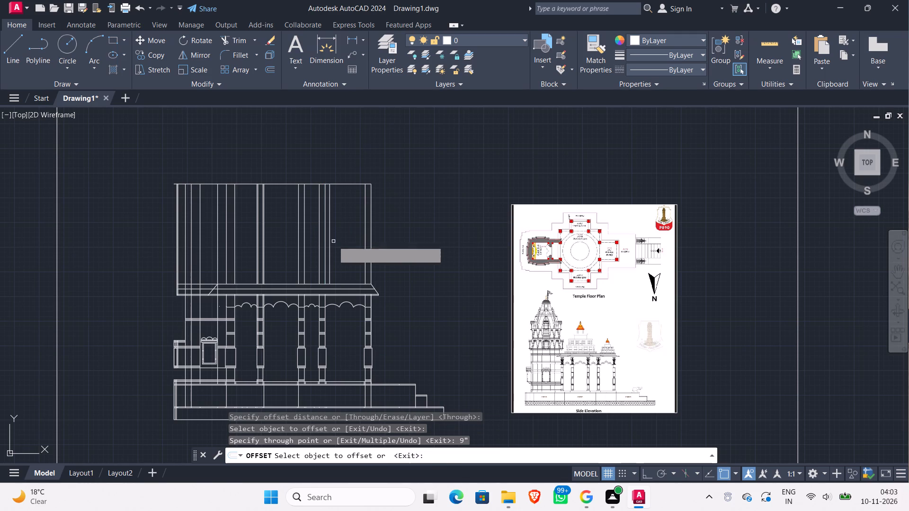
click(365, 246)
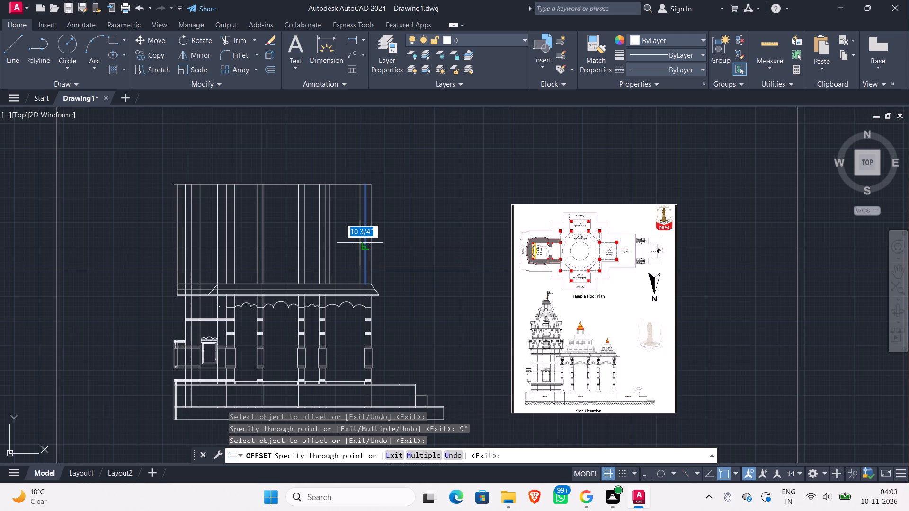
key(9)
key(shift+quotedbl)
key(Return)
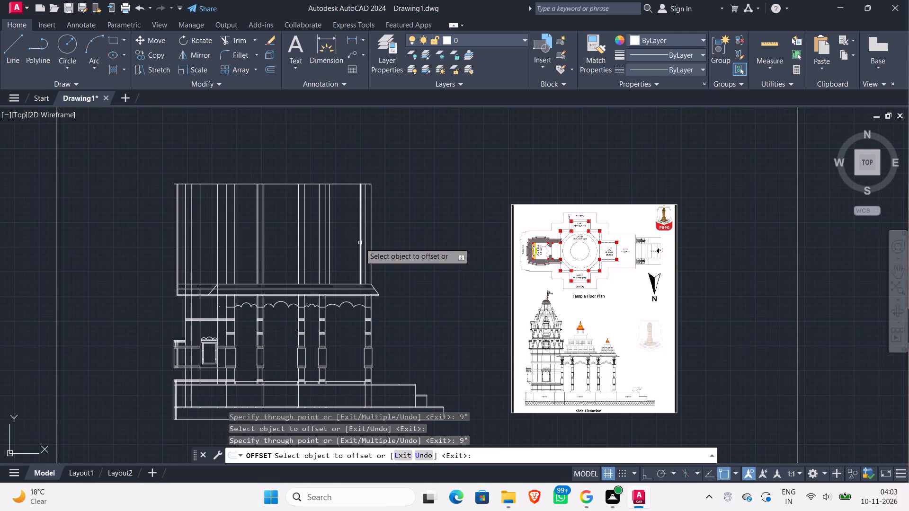
Offset each of the two new porch verticals 2' further inward to mark the narrow top block.
click(330, 251)
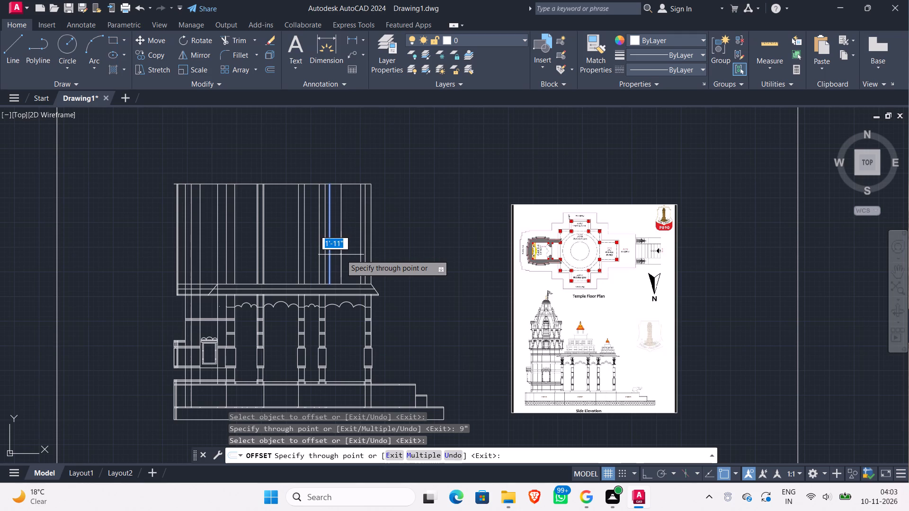
text(2')
key(Return)
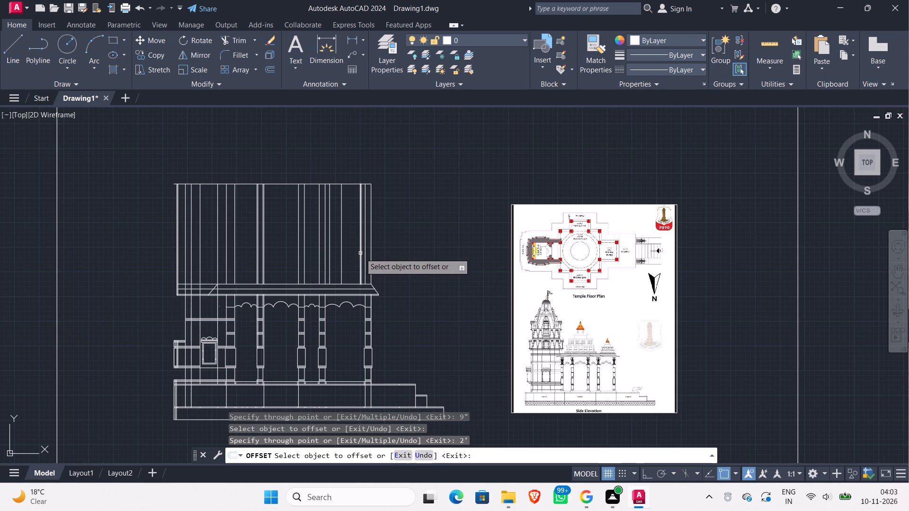
click(360, 253)
text(2')
key(Return)
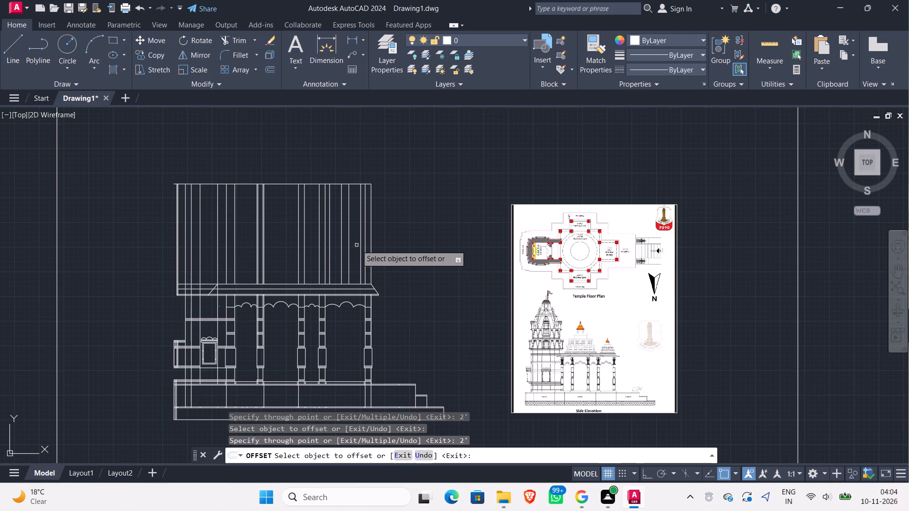
key(Escape)
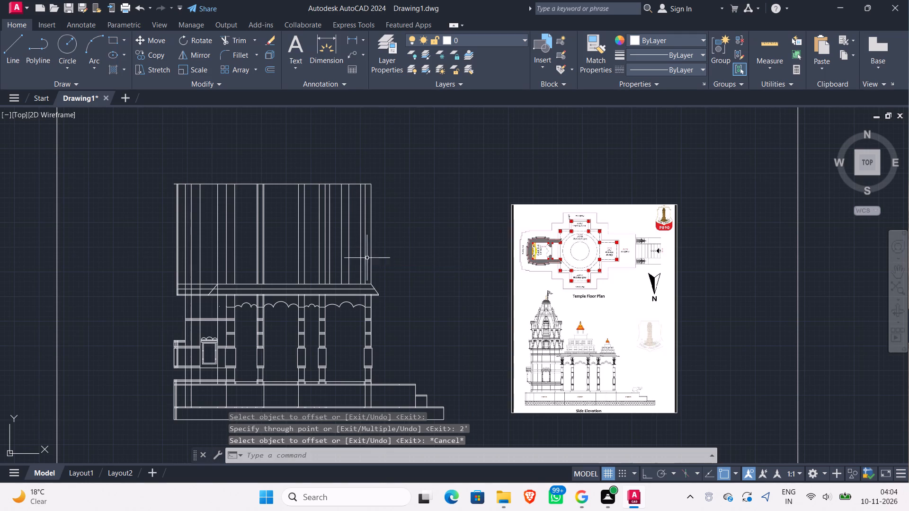
Draw the lowest tier's horizontal line, about 8'-9" long, above the porch roof between the outer column verticals.
key(l)
key(Return)
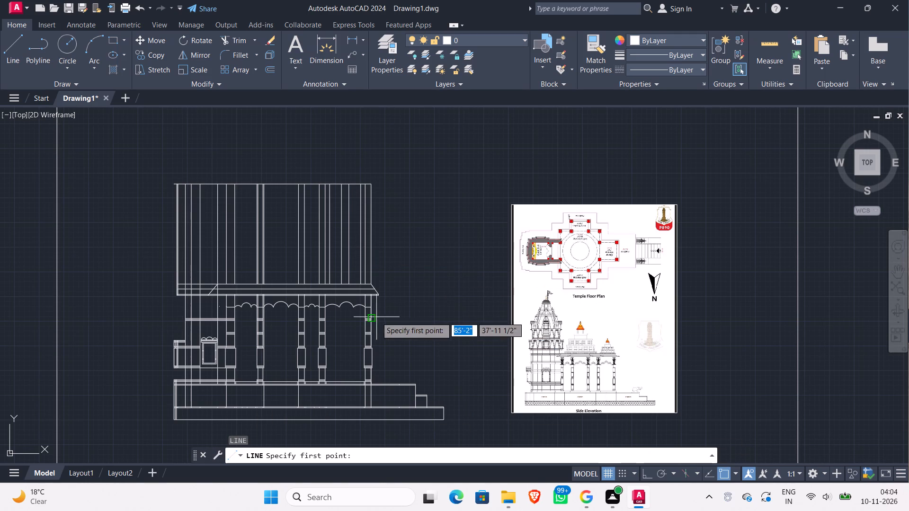
scroll(372, 270, up, 2)
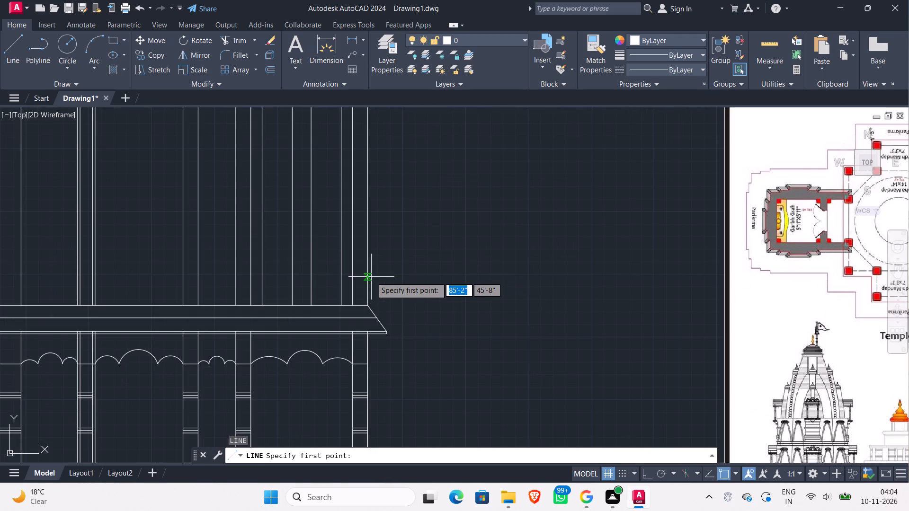
scroll(369, 276, down, 1)
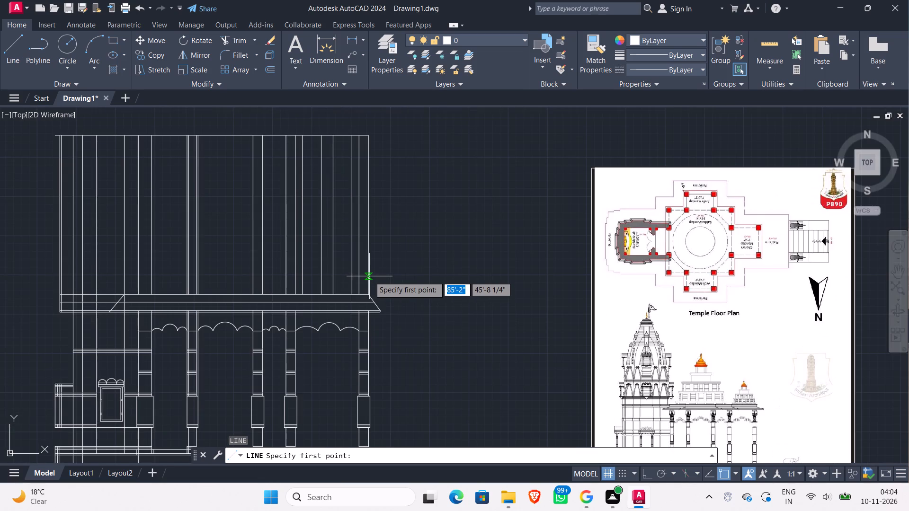
click(369, 276)
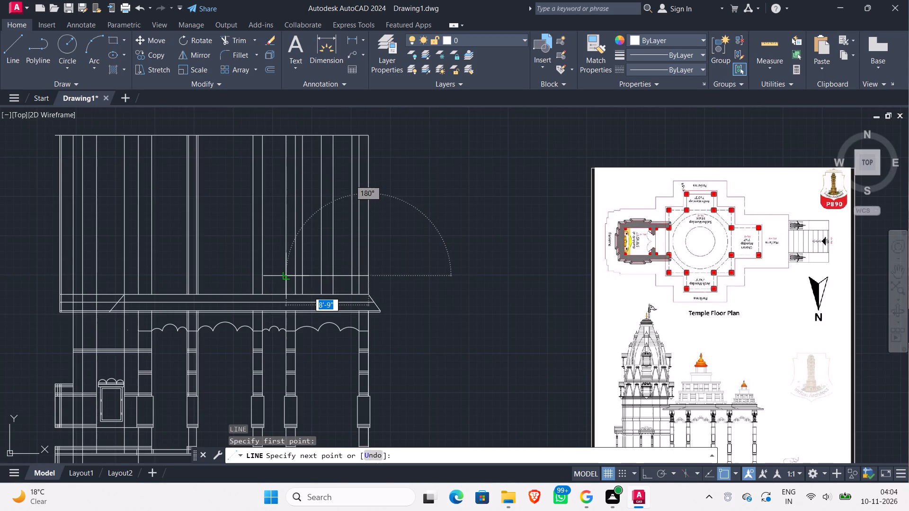
click(284, 274)
key(Escape)
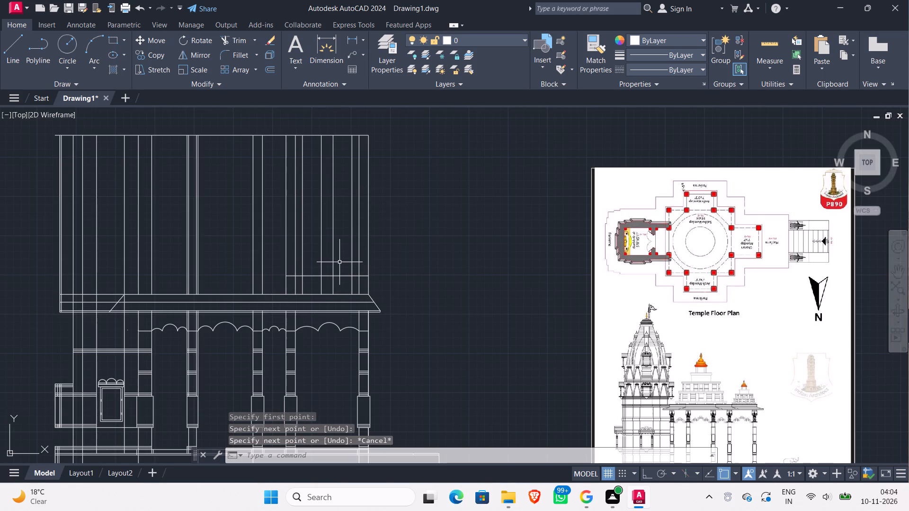
Draw the second tier's horizontal line, about 6'-9" long, above the first between the inner column verticals.
key(l)
key(Return)
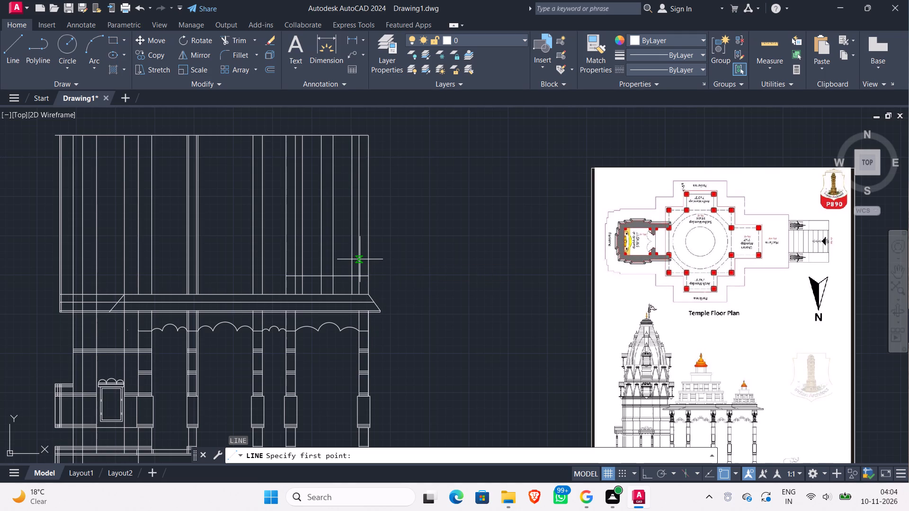
click(360, 259)
click(297, 258)
key(Escape)
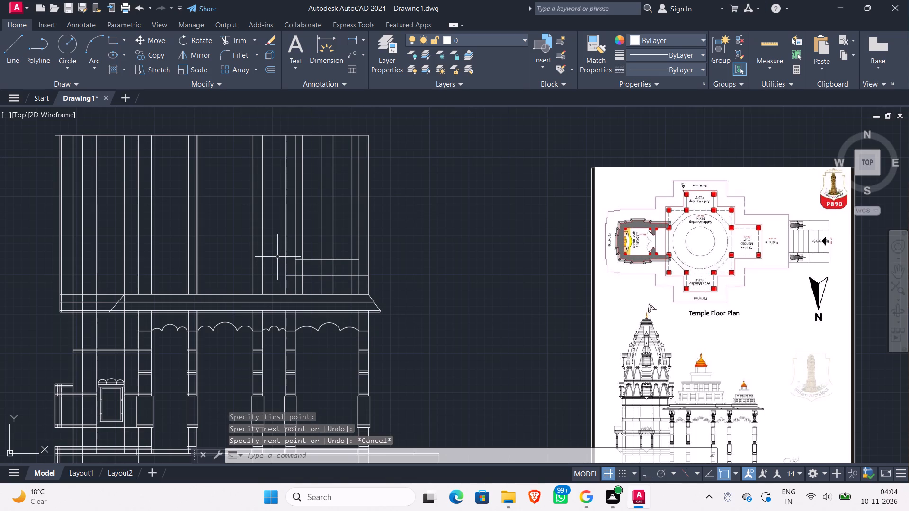
Draw the short top tier line above the second tier between the two central offset verticals.
key(l)
key(Return)
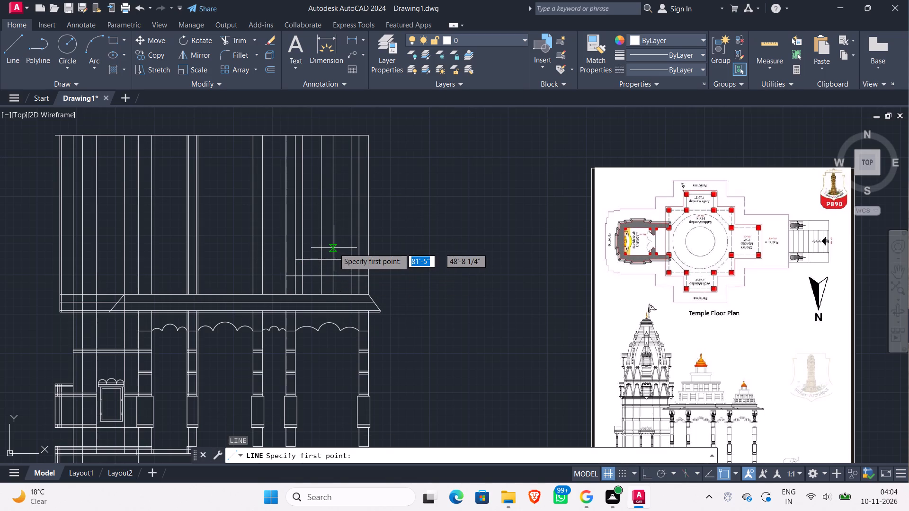
click(334, 248)
click(323, 248)
key(Escape)
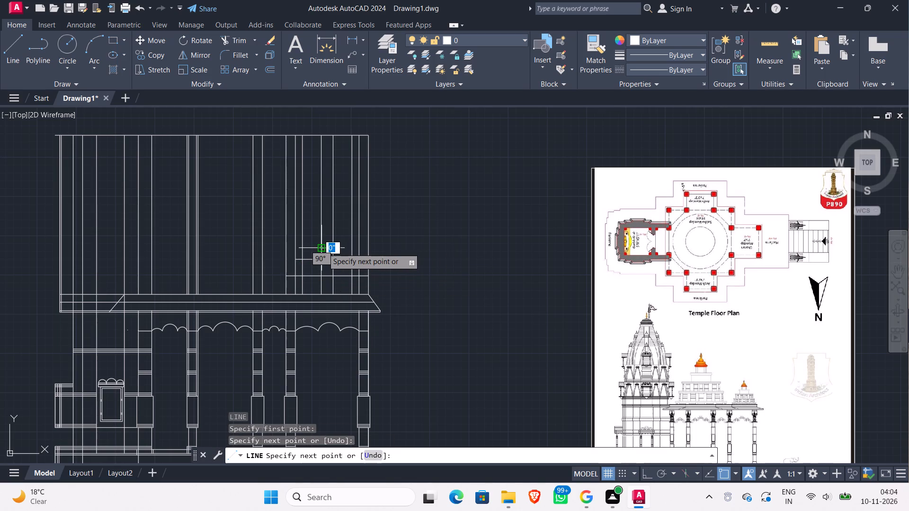
Trim the porch verticals above the three tier lines, and cut the upper boundary line back to the next remaining vertical.
text(tr)
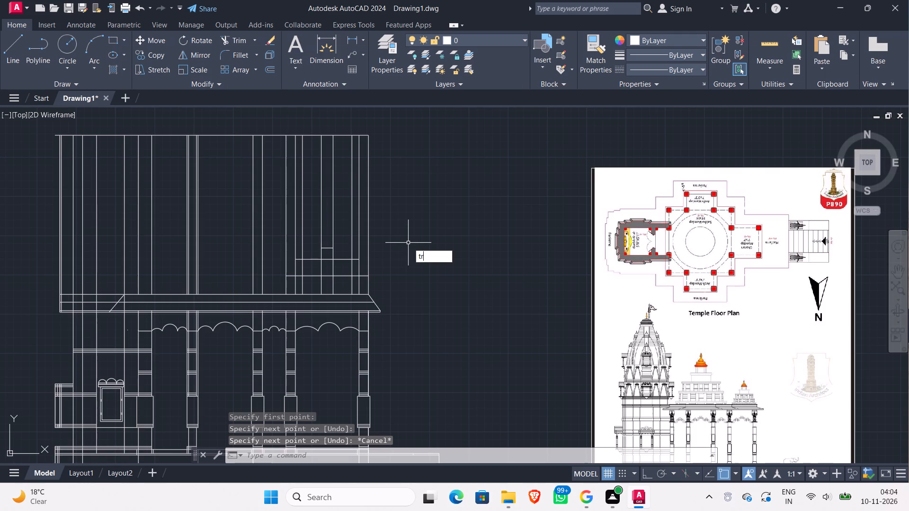
key(Return)
key(Return)
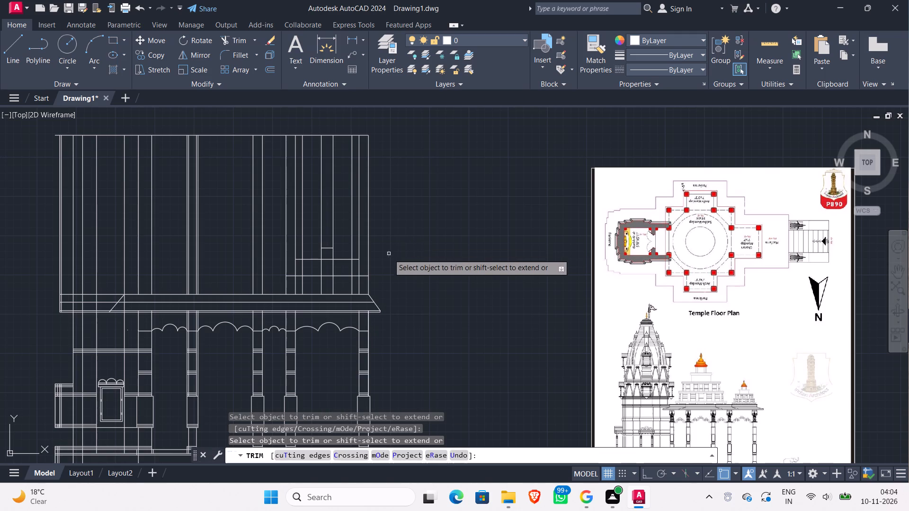
click(383, 263)
click(346, 222)
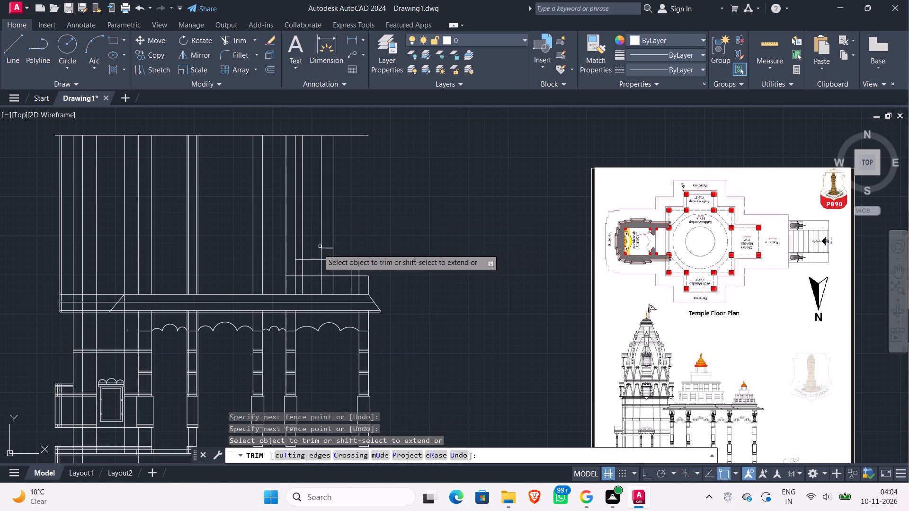
click(281, 259)
click(349, 208)
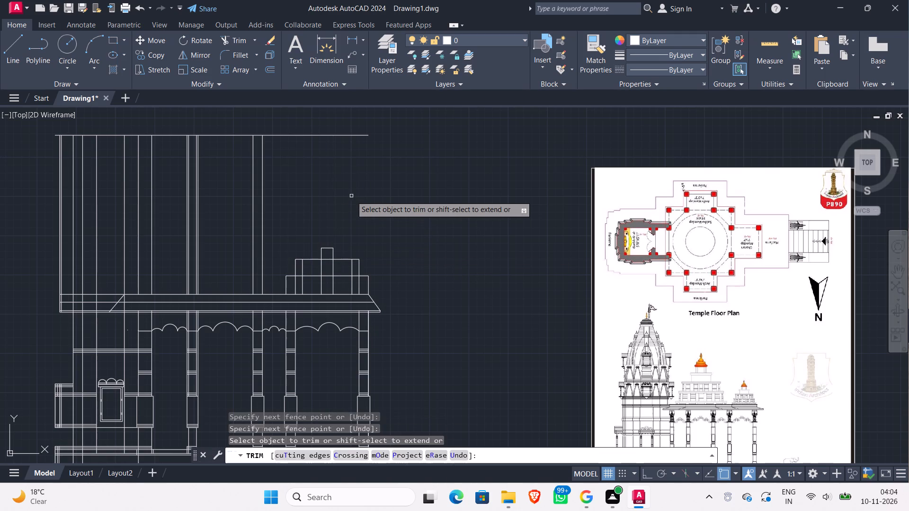
click(332, 152)
click(331, 121)
scroll(452, 188, down, 1)
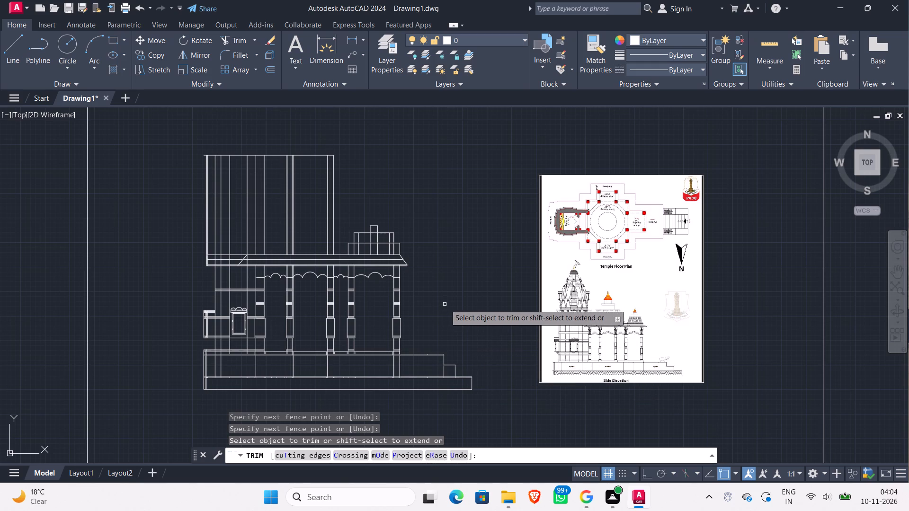
scroll(588, 335, up, 1)
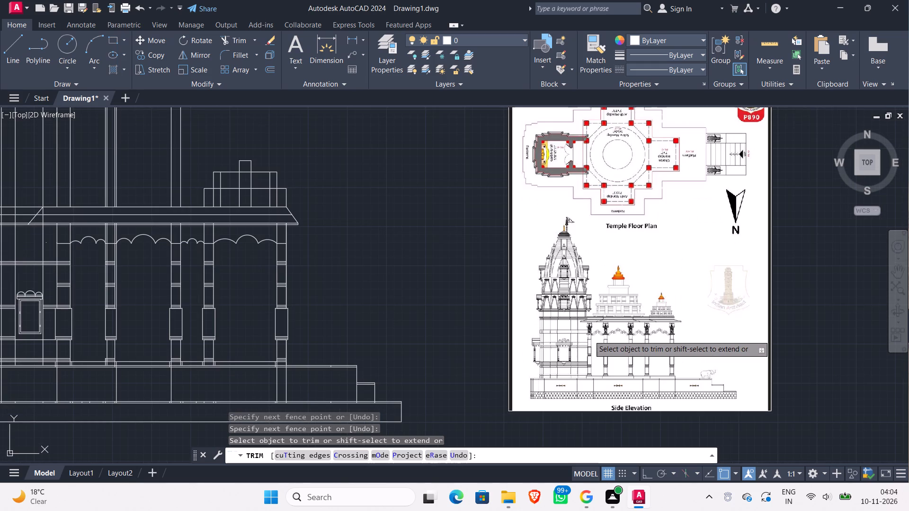
Draw a near-vertical line from the porch roof's top edge, just outside the lowest tier on the tower side, up to about the second tier's height.
scroll(589, 335, down, 1)
middle_drag(431, 308, 467, 300)
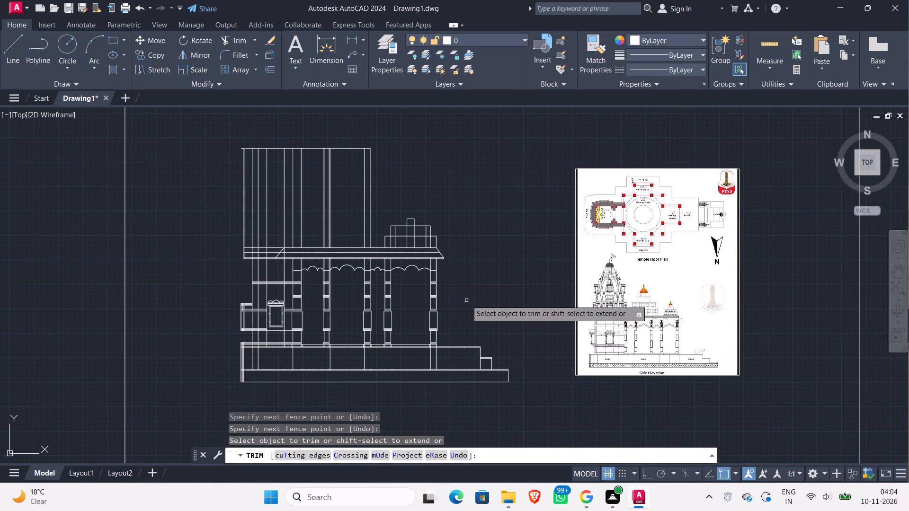
key(Escape)
key(l)
key(Return)
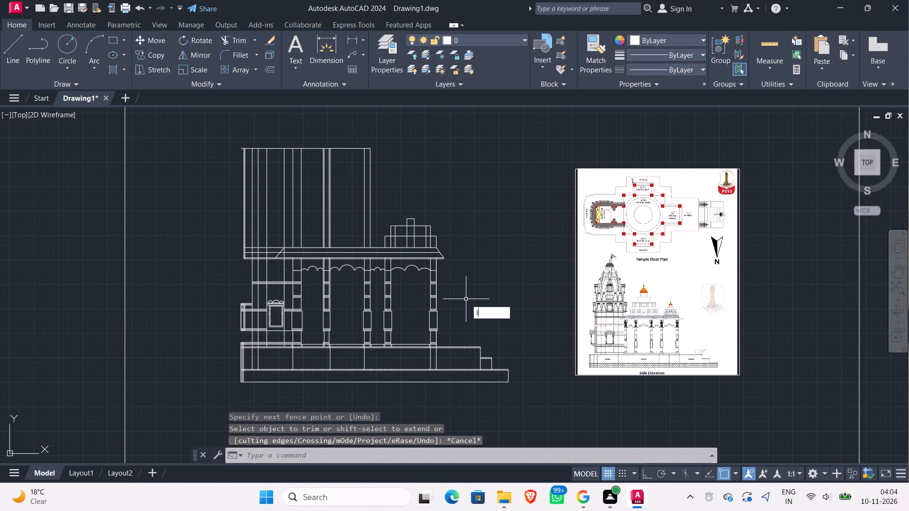
scroll(375, 247, up, 1)
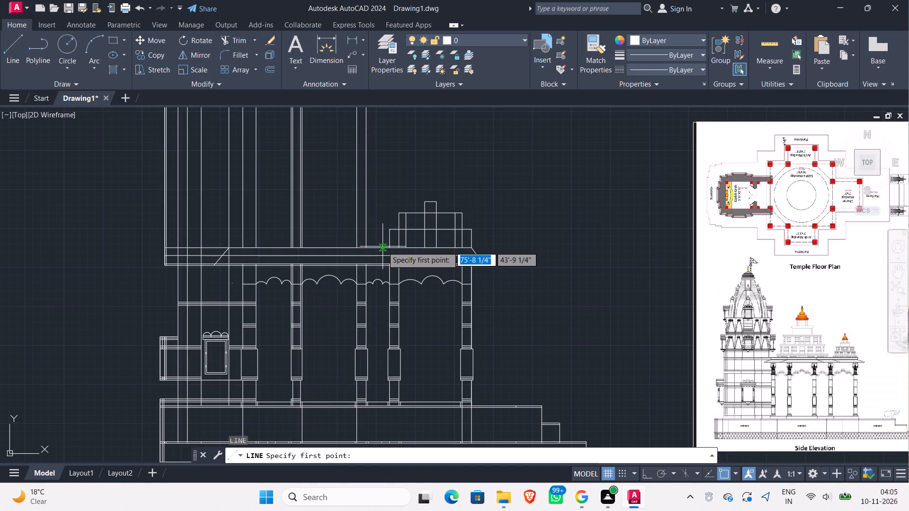
click(383, 247)
click(383, 213)
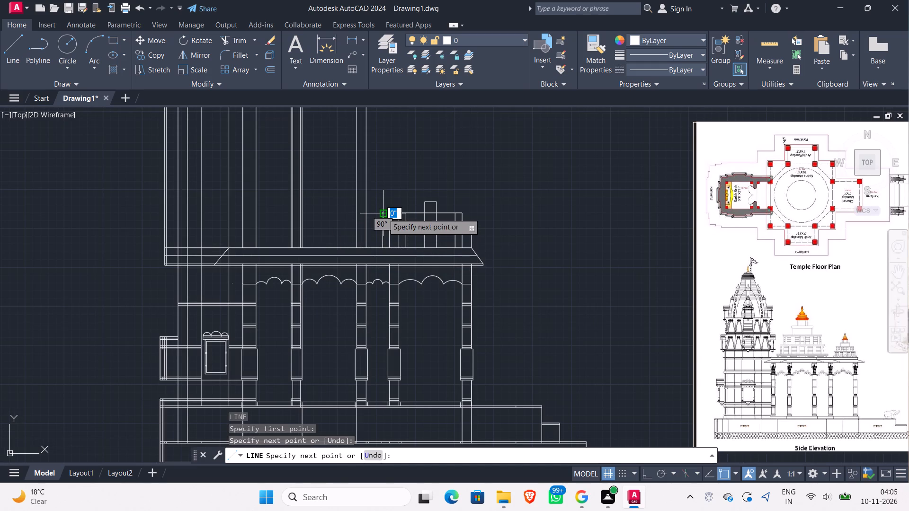
key(Escape)
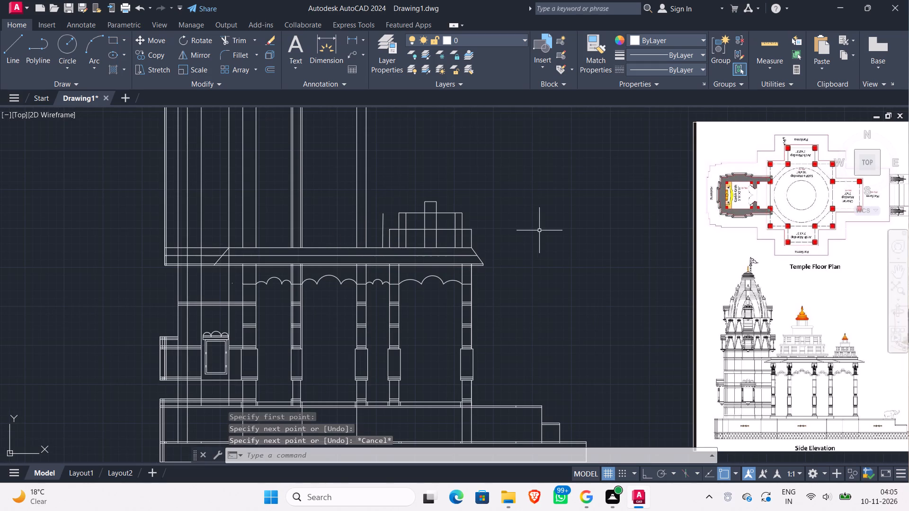
Draw a full-width horizontal line just below the second tier's top edge, between that tier's outer verticals.
scroll(874, 344, up, 2)
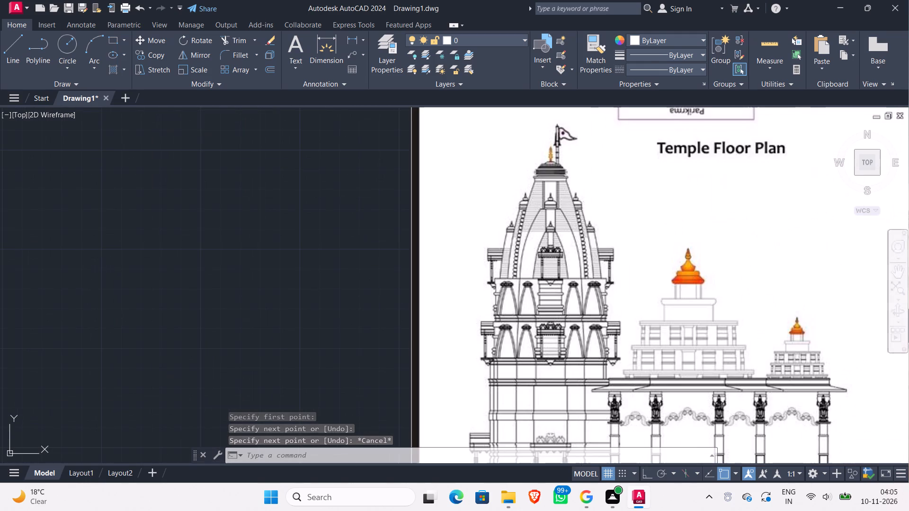
scroll(786, 386, down, 2)
middle_drag(477, 336, 536, 304)
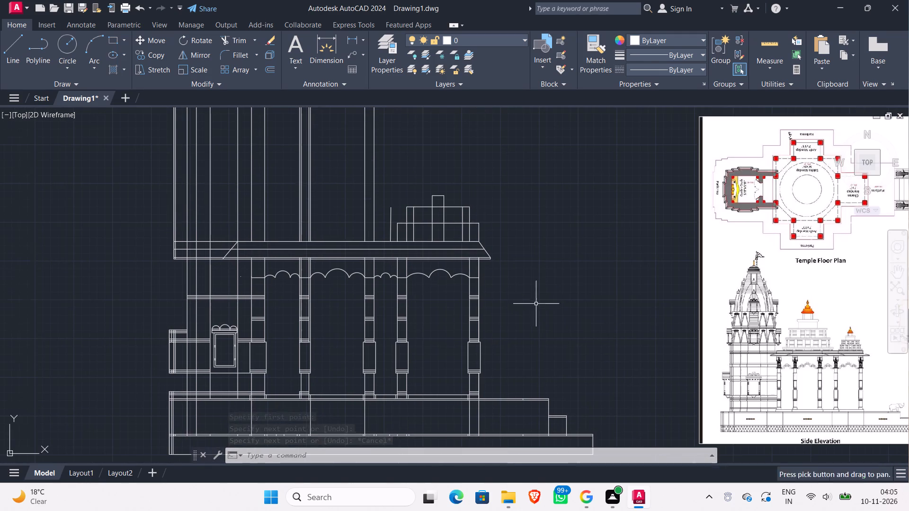
scroll(835, 336, up, 1)
scroll(835, 335, down, 1)
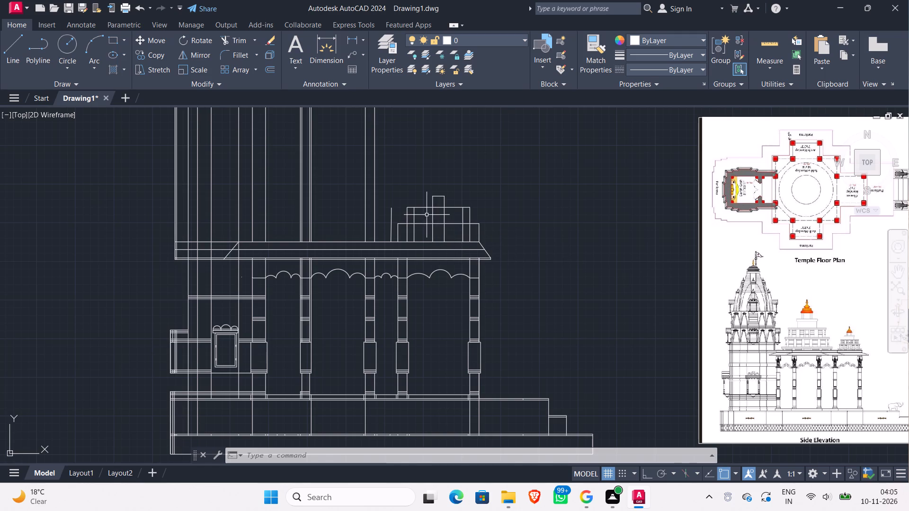
scroll(426, 215, up, 1)
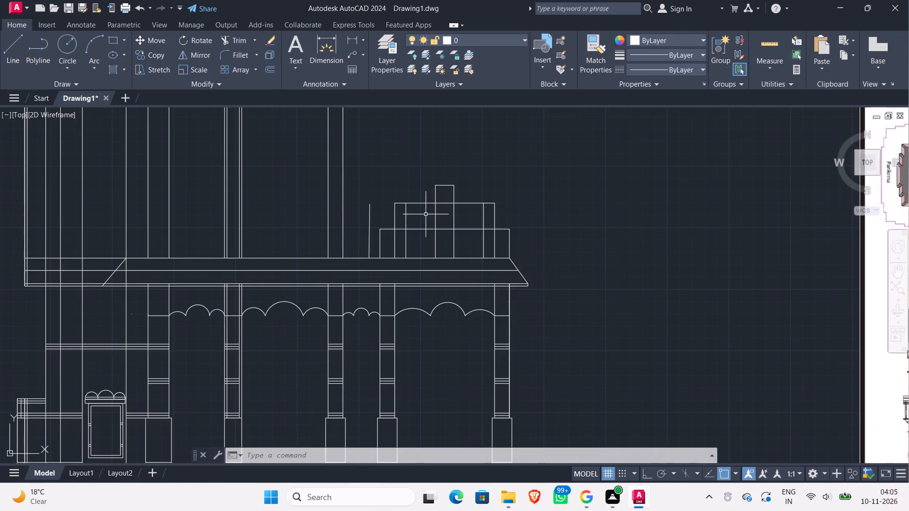
key(l)
key(Return)
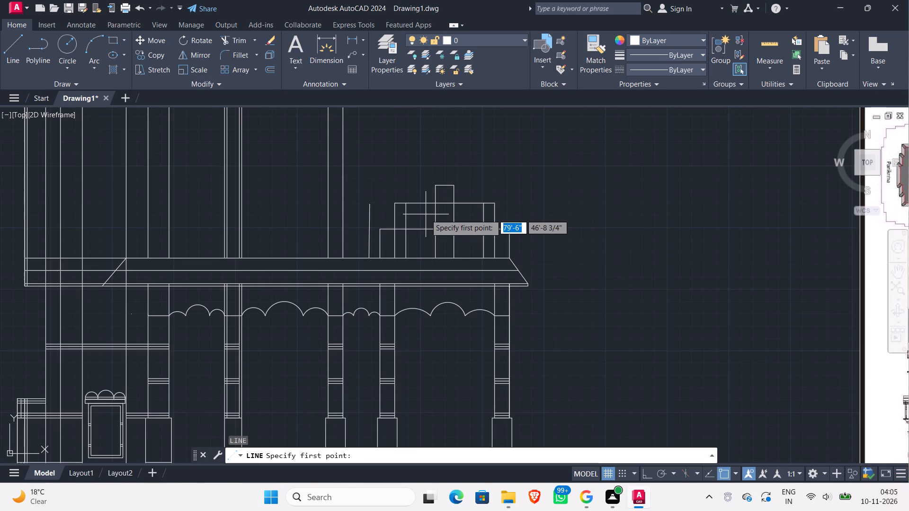
scroll(387, 211, up, 2)
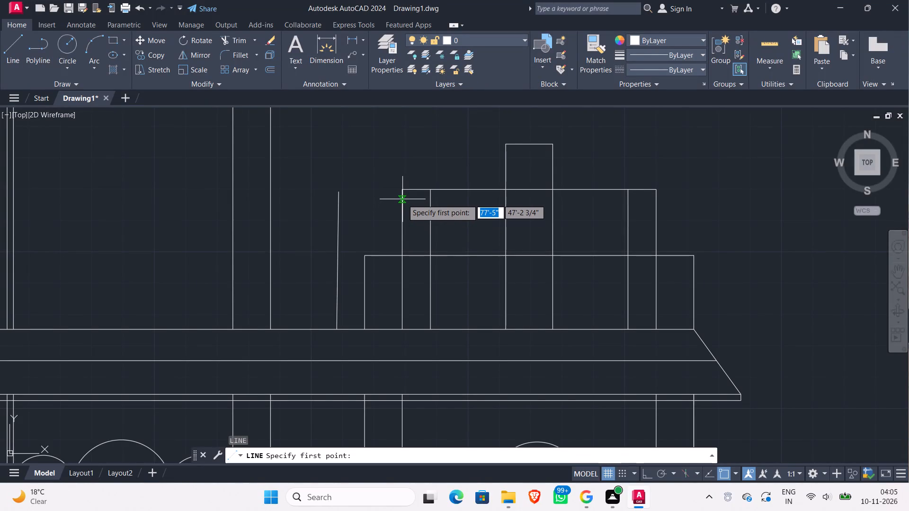
click(402, 202)
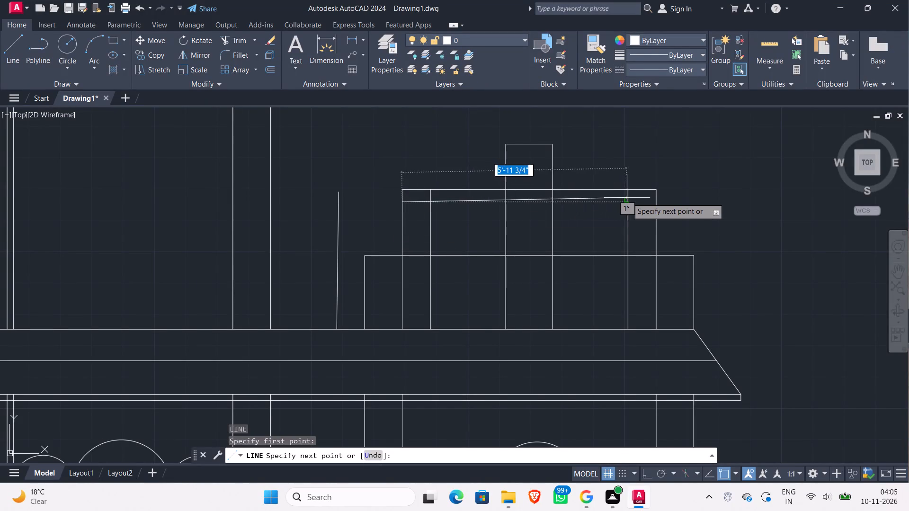
click(656, 205)
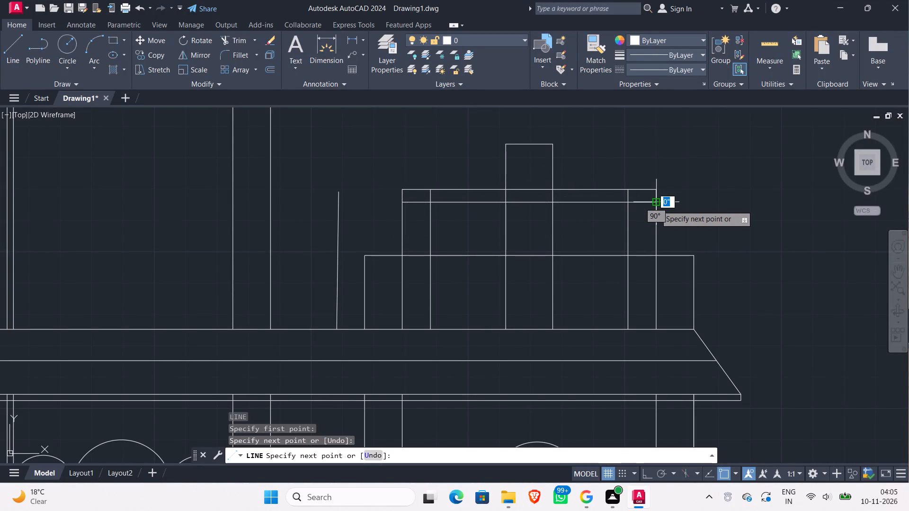
key(Escape)
Draw two more closely spaced horizontal lines across the second tier's full width, below the first band line.
key(Return)
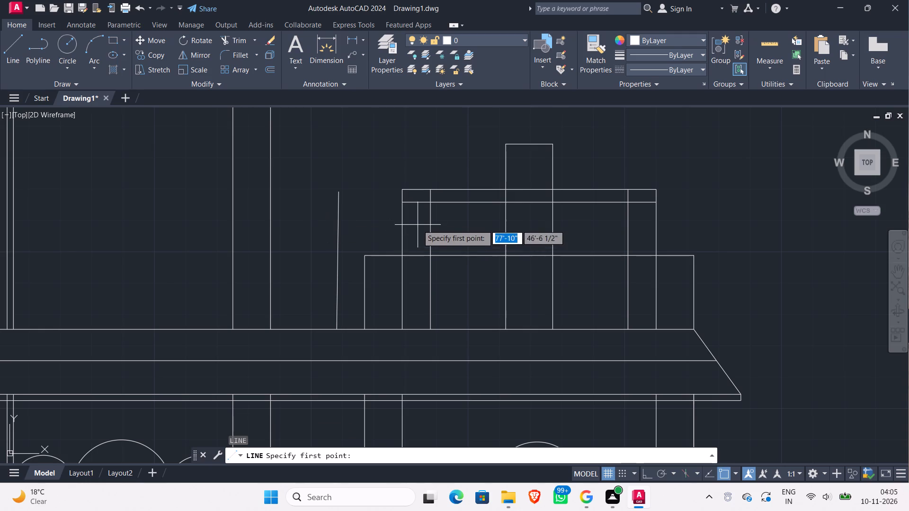
click(403, 212)
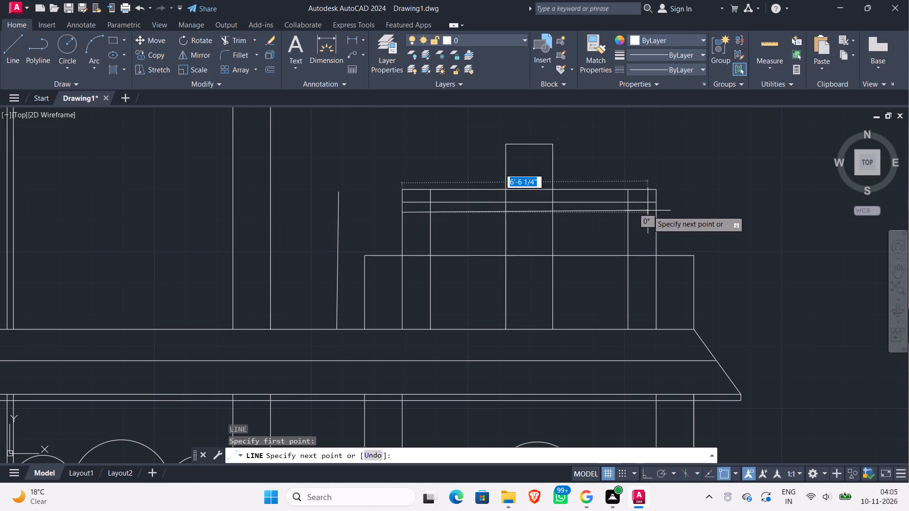
click(657, 211)
key(Escape)
key(Return)
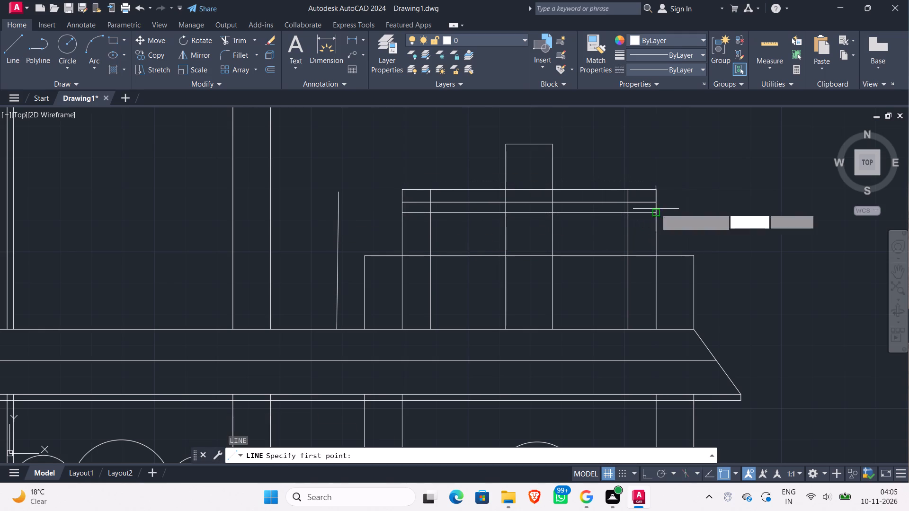
click(655, 223)
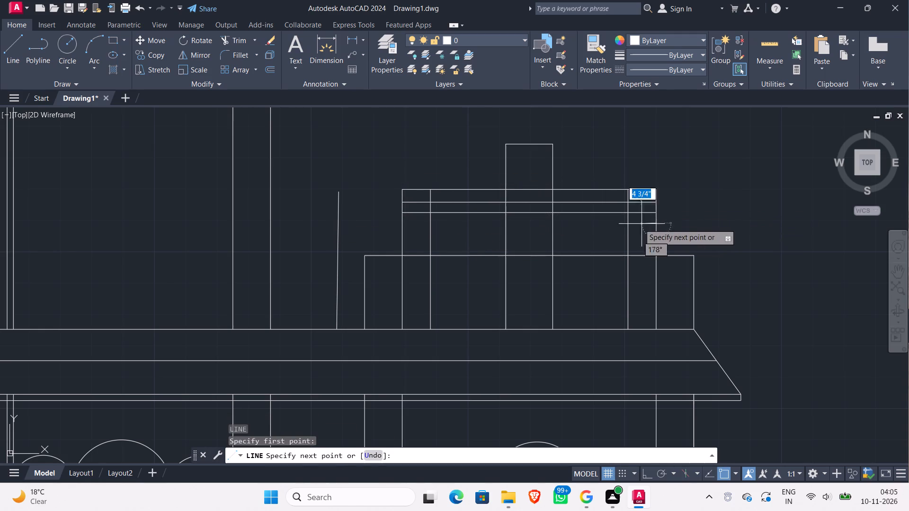
click(401, 223)
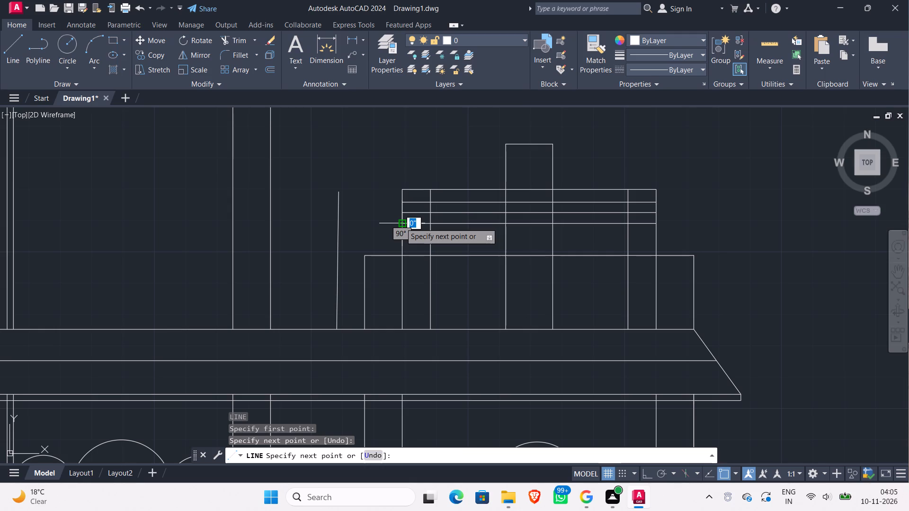
key(Escape)
Draw two full-width horizontal lines in the lower part of the second tier, just above the lowest tier's top edge.
key(Return)
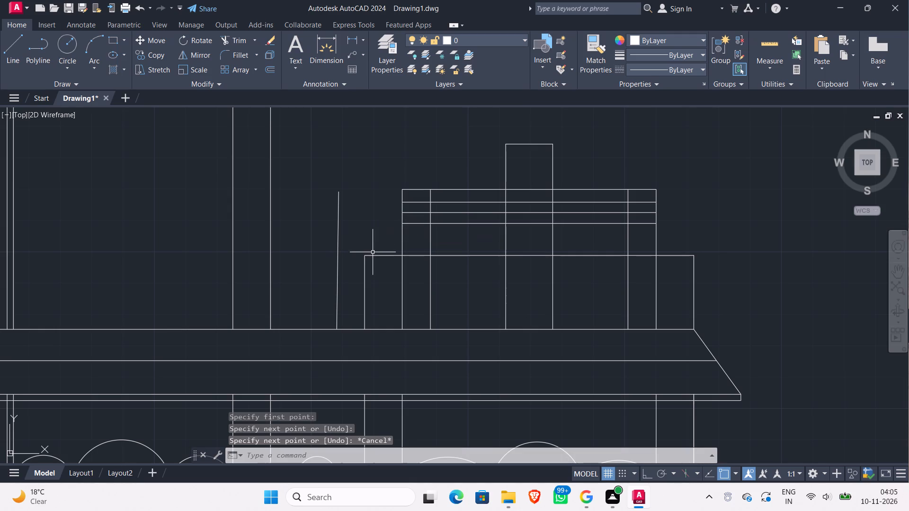
click(403, 238)
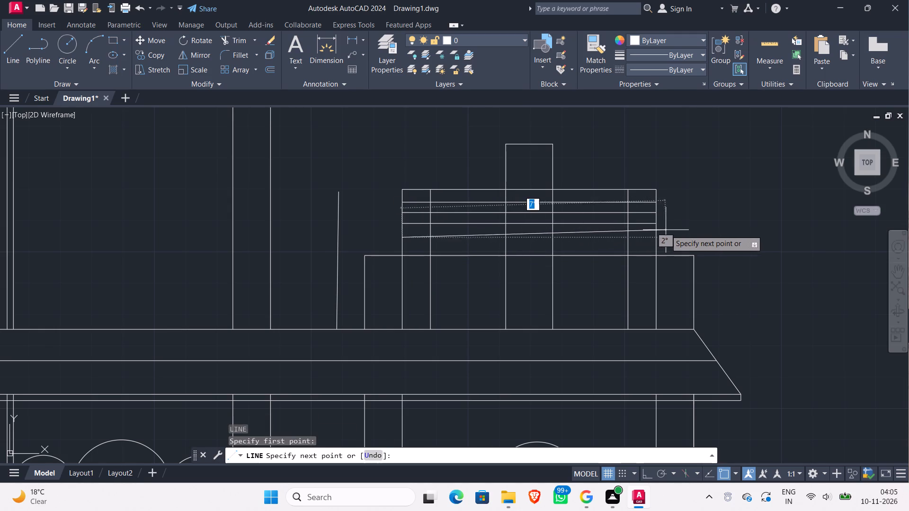
click(655, 240)
key(Escape)
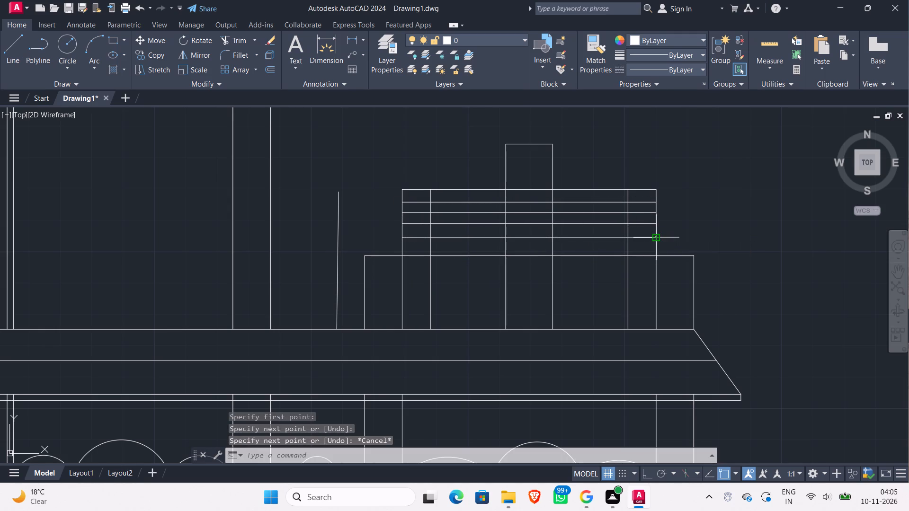
key(Return)
click(659, 248)
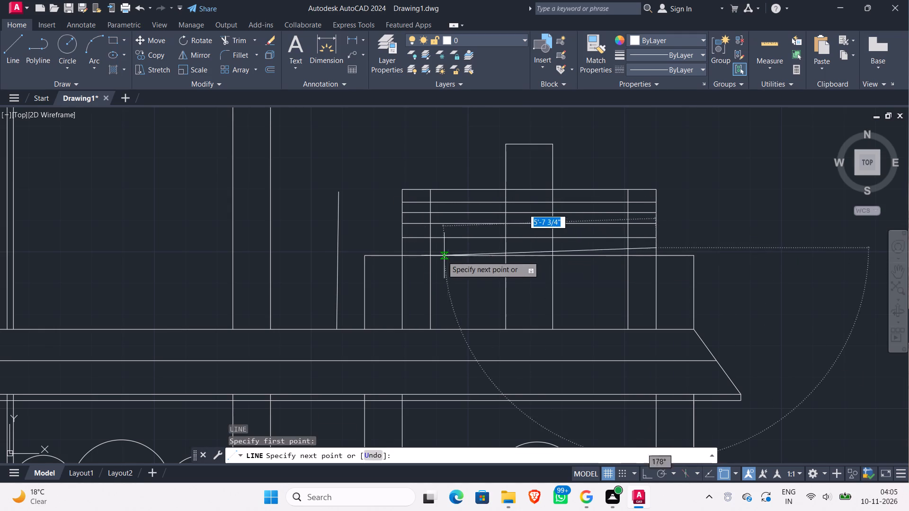
click(402, 246)
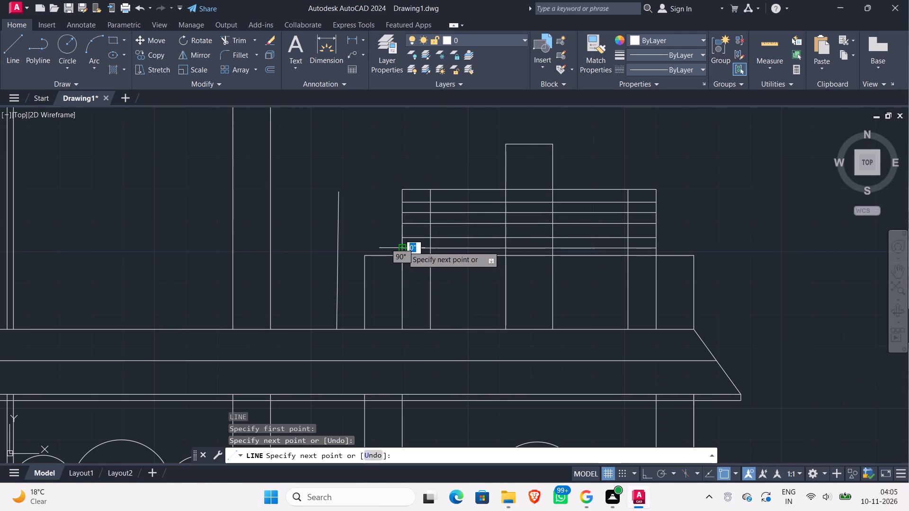
key(Escape)
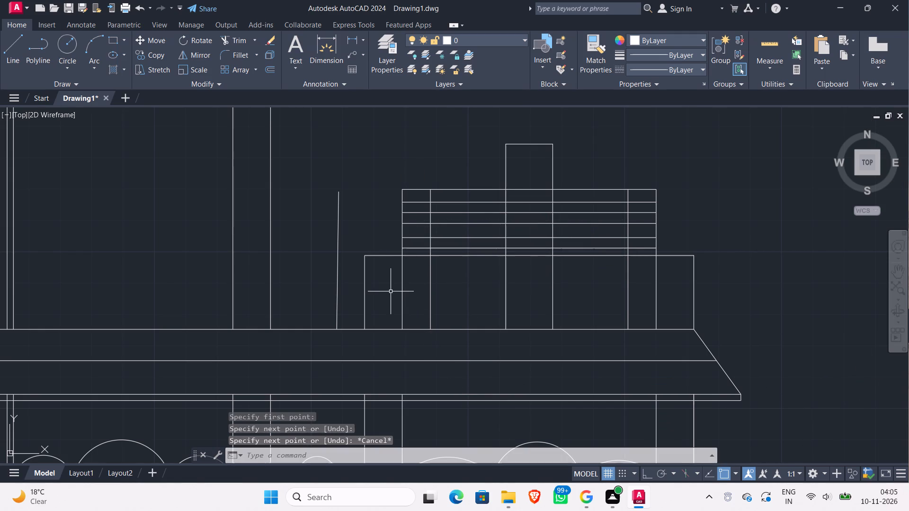
Draw two closely spaced horizontal lines, about 8'-9" long, across the upper part of the lowest tier between its outer verticals.
key(Return)
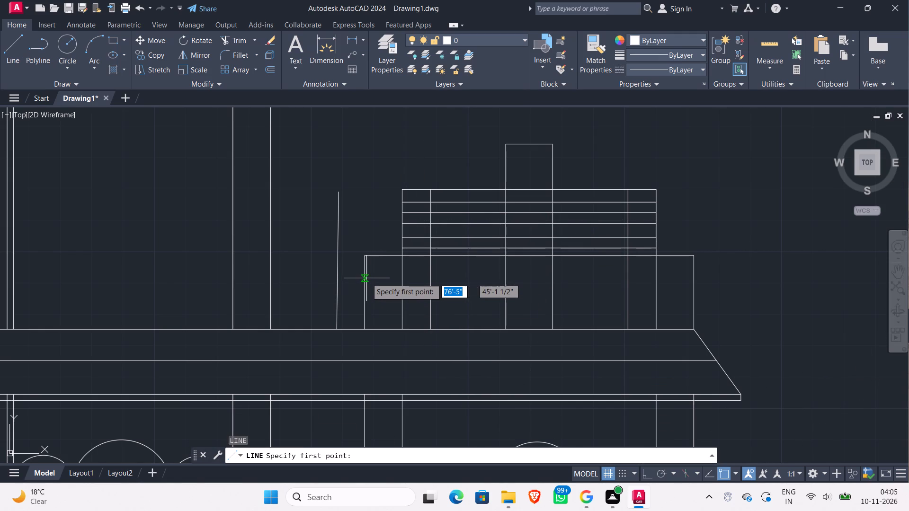
click(365, 277)
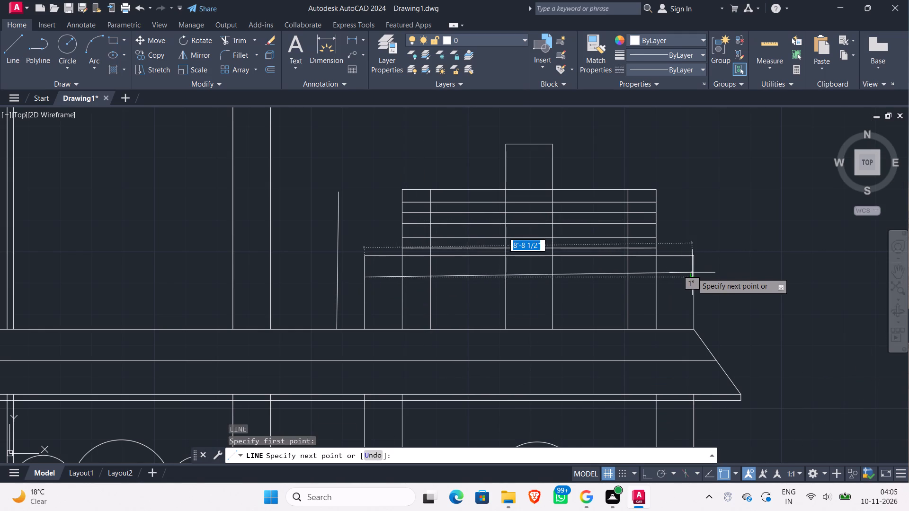
click(697, 278)
key(Escape)
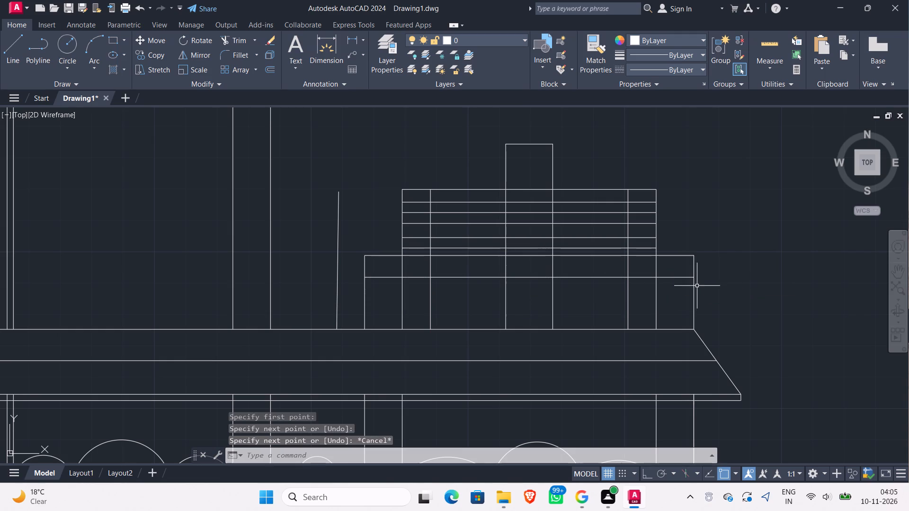
key(Return)
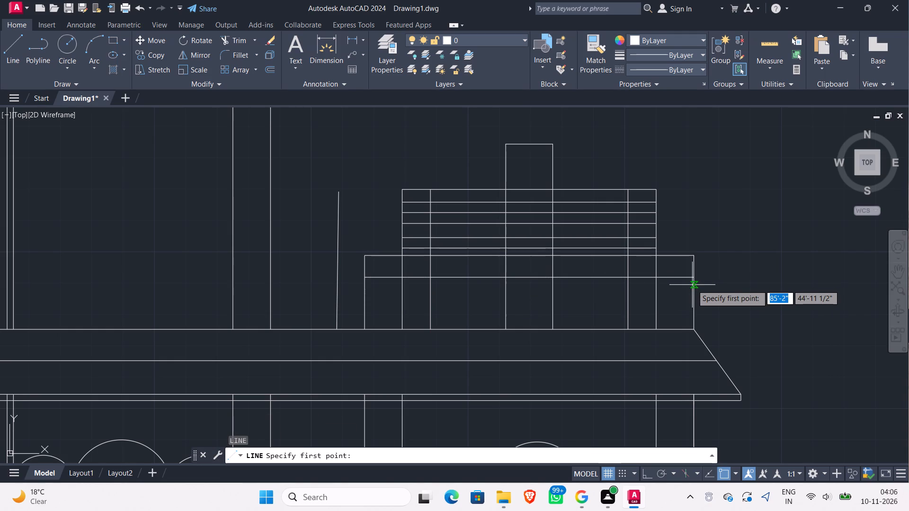
click(693, 283)
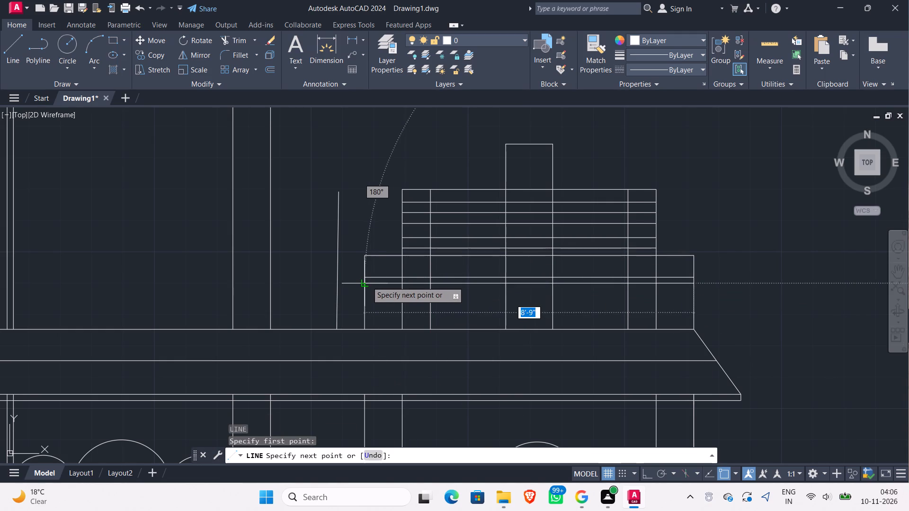
click(366, 282)
key(Escape)
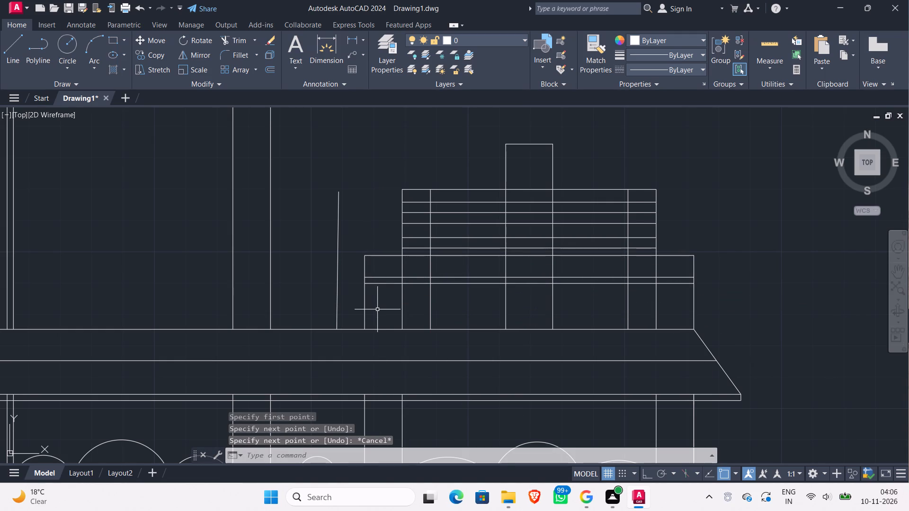
Draw another pair of closely spaced full-width horizontal lines across the lower part of the lowest tier, above the porch roof.
key(Return)
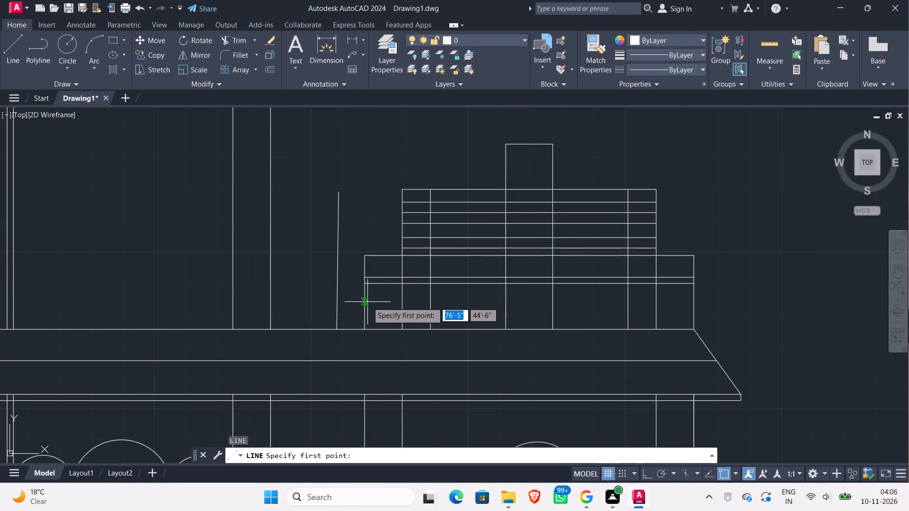
click(364, 300)
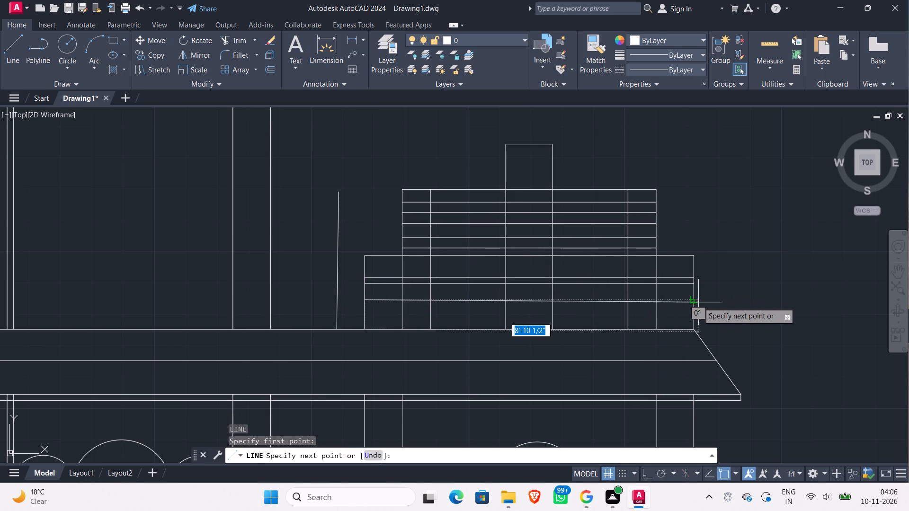
click(695, 302)
key(Escape)
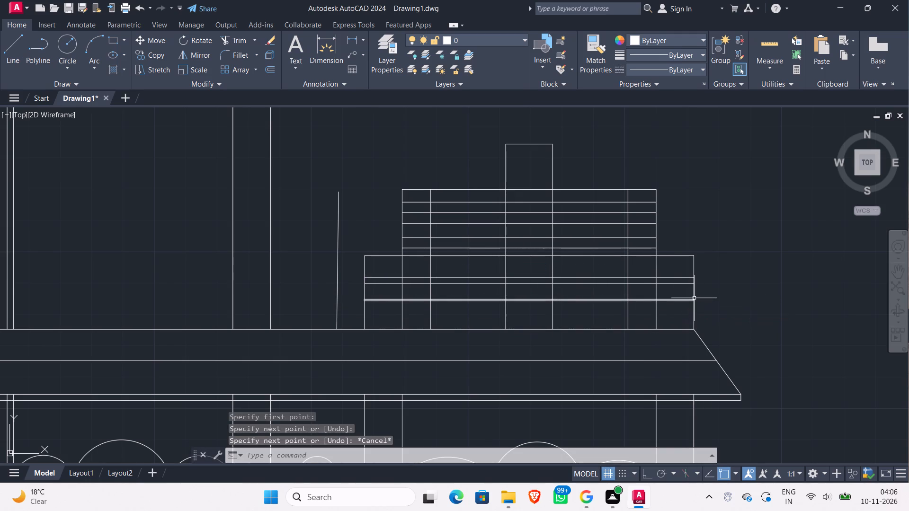
key(Return)
click(695, 308)
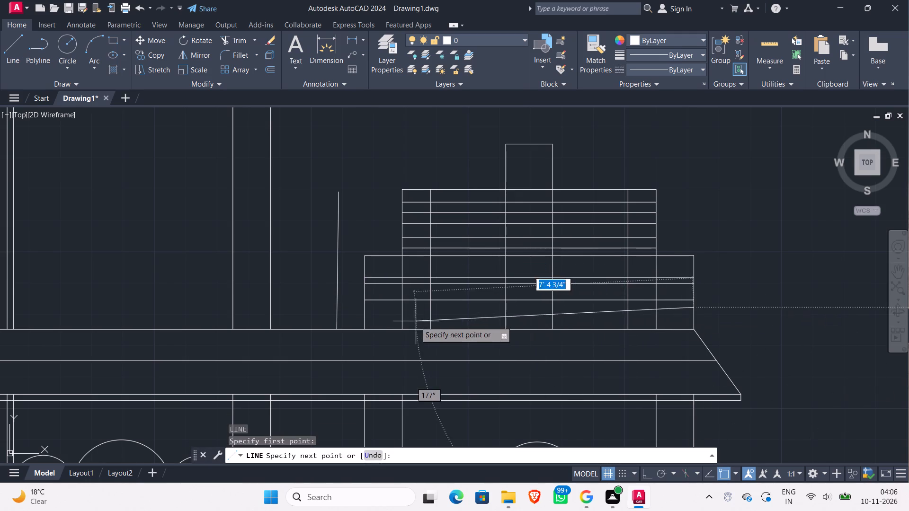
click(364, 307)
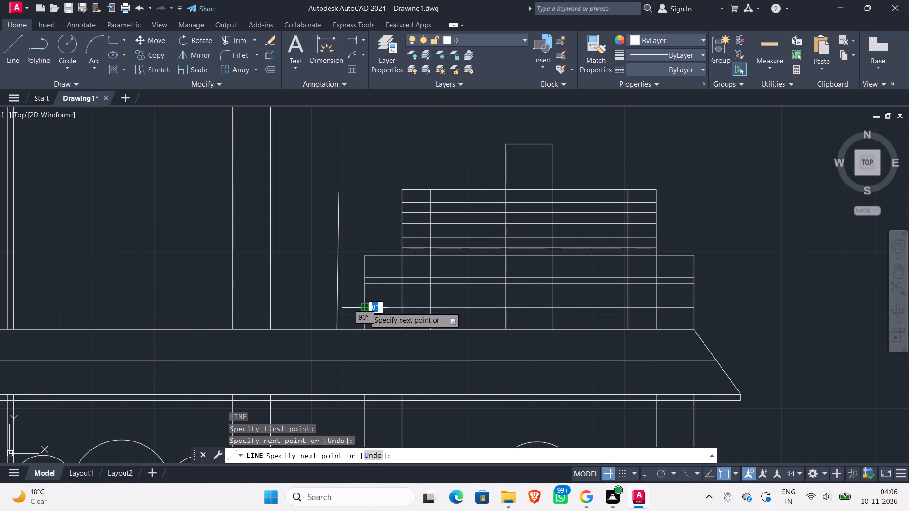
Draw one more full-width horizontal line at the base of the lowest tier, just above the porch roof.
key(Escape)
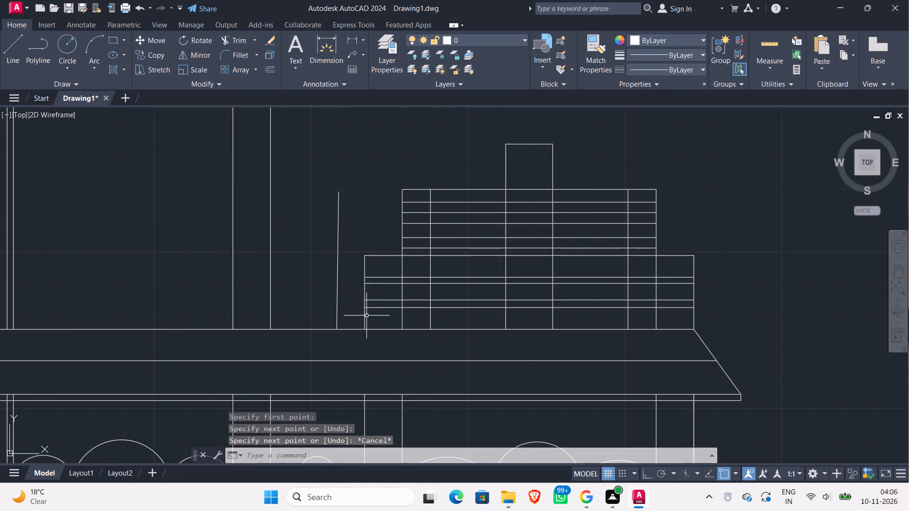
key(Return)
click(364, 322)
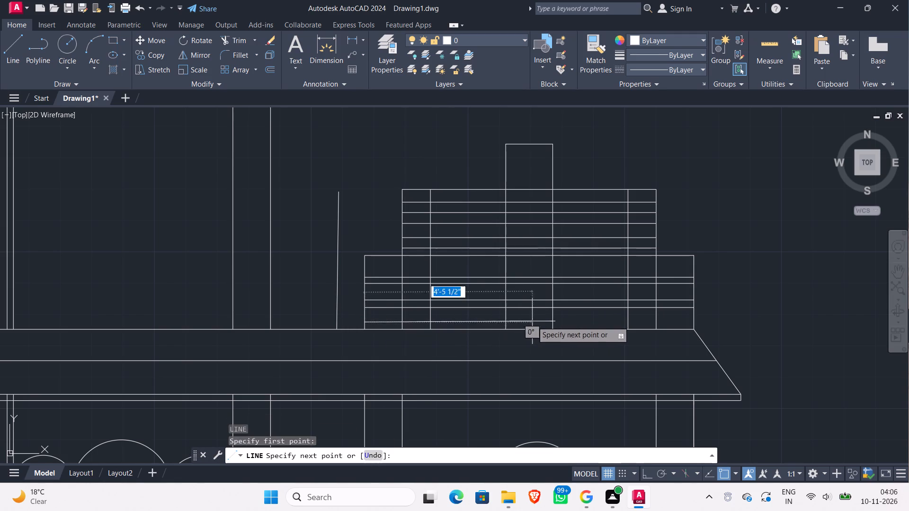
click(696, 325)
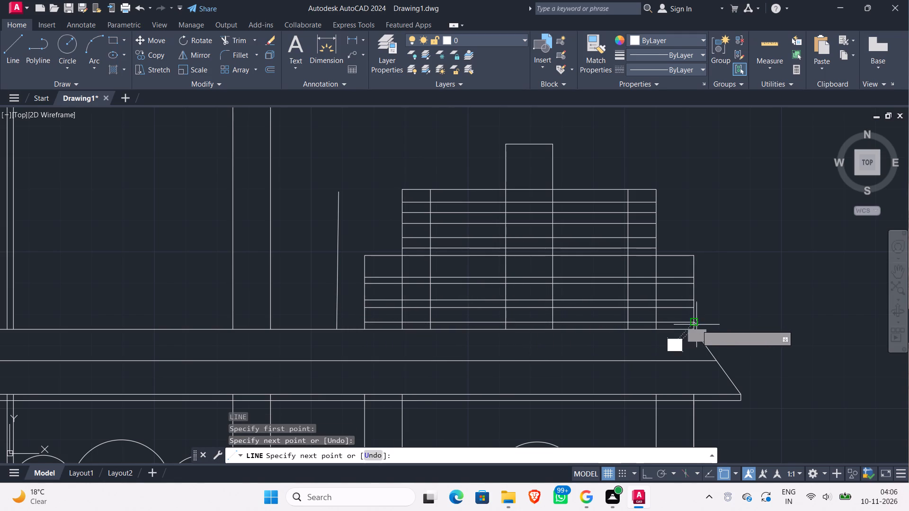
key(Escape)
Trim the lowest tier's two line pairs out of its outer bays and two wide bays, keeping them in the three narrow strips and preserving the base line.
key(t)
key(r)
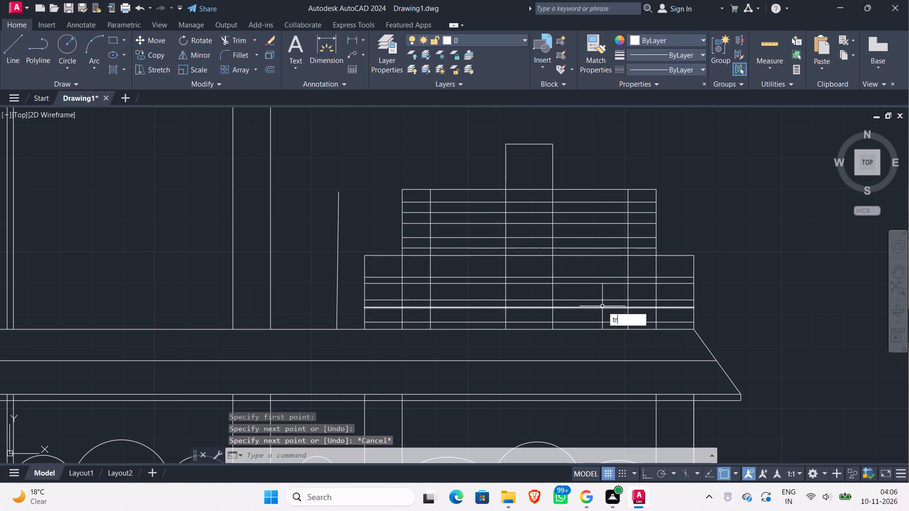
key(Return)
key(Return)
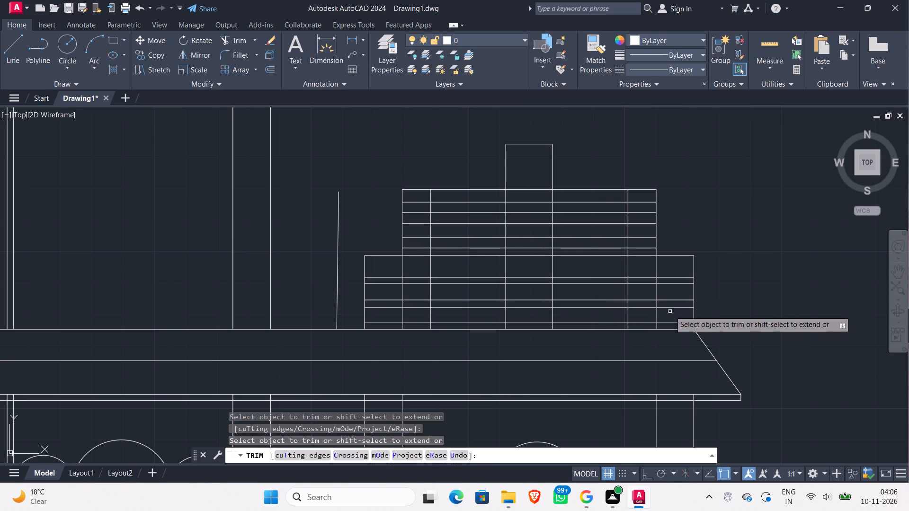
scroll(772, 301, down, 1)
middle_drag(774, 301, 507, 299)
scroll(513, 298, down, 1)
scroll(588, 300, down, 2)
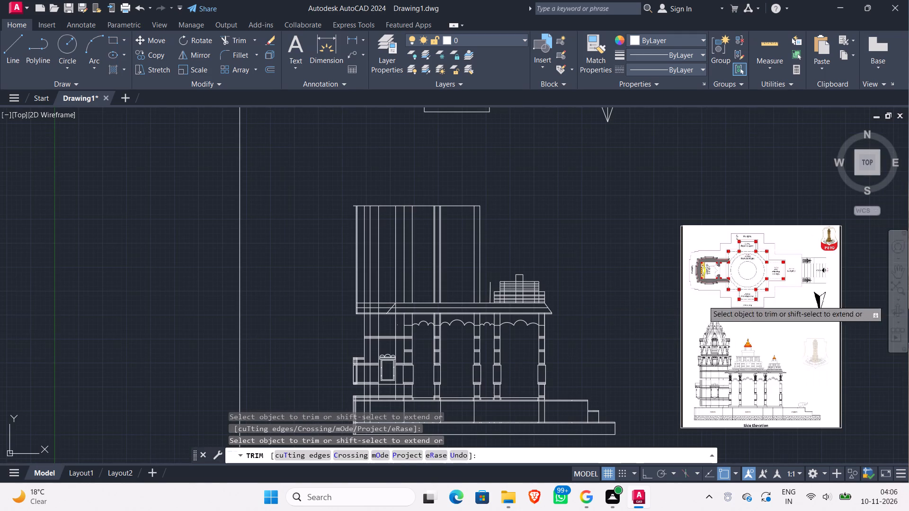
scroll(842, 377, up, 3)
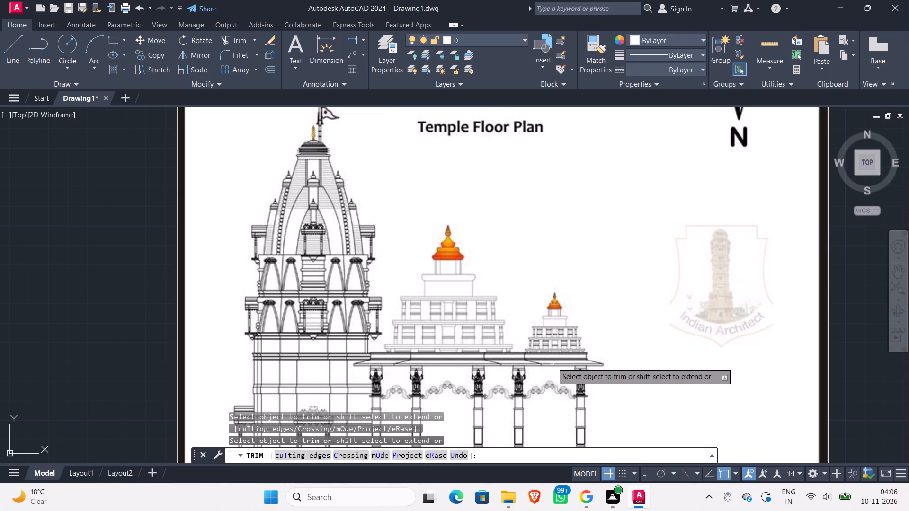
scroll(554, 360, down, 1)
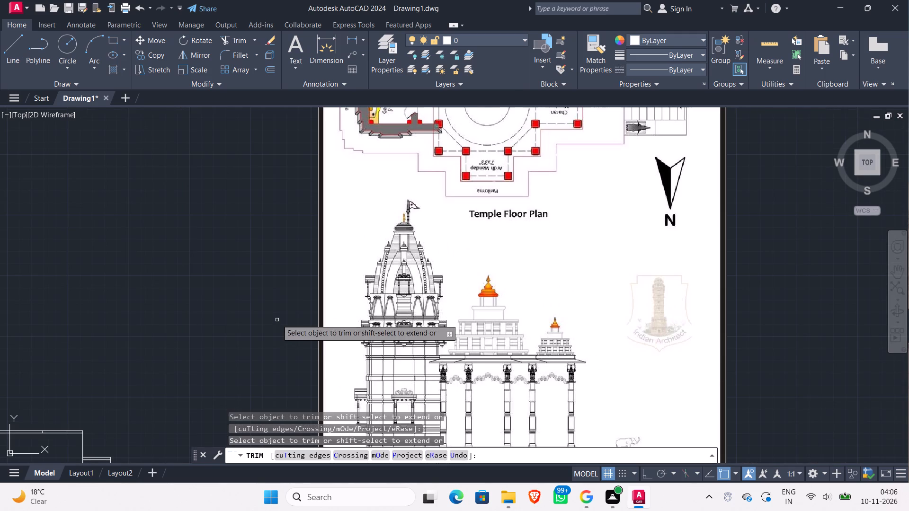
middle_drag(277, 319, 732, 264)
scroll(618, 289, down, 1)
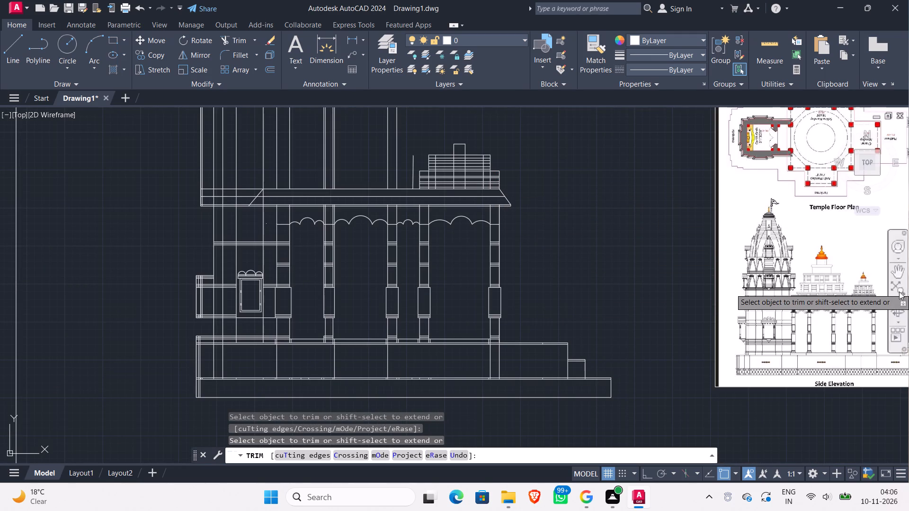
scroll(770, 308, up, 2)
scroll(770, 308, down, 2)
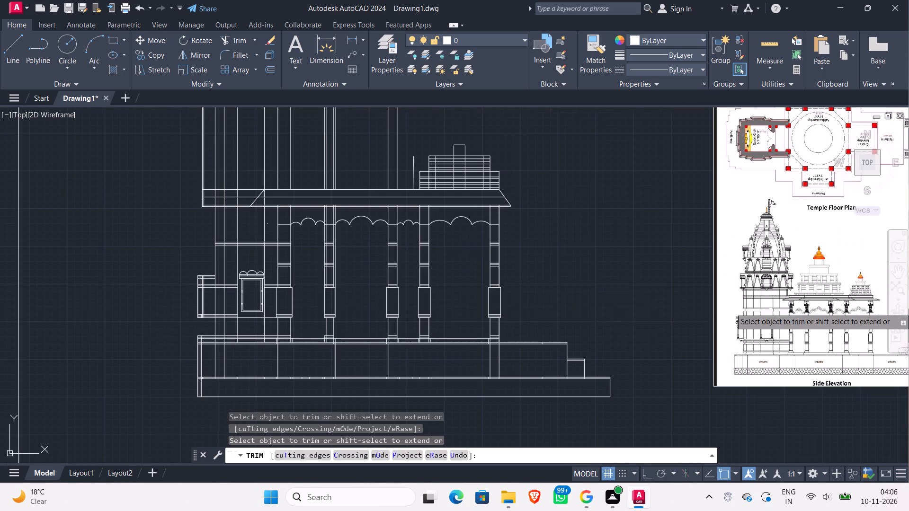
scroll(481, 188, up, 2)
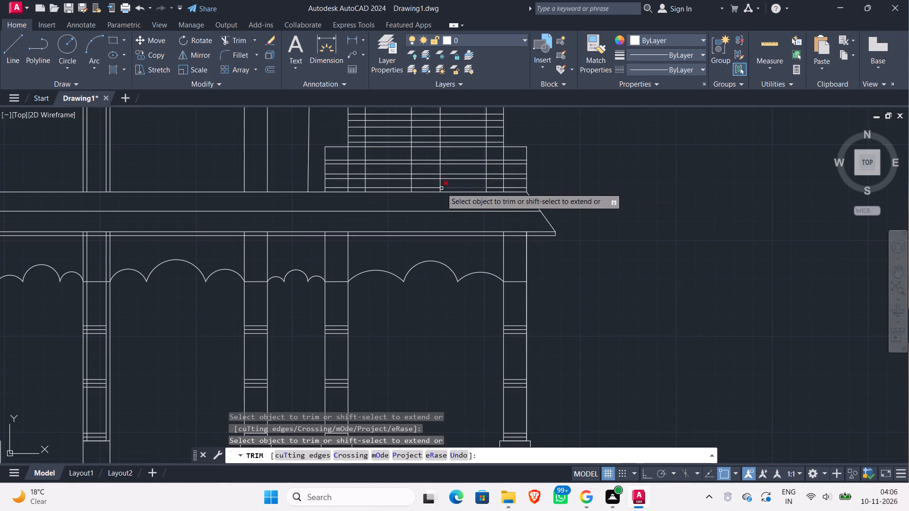
middle_drag(467, 176, 453, 222)
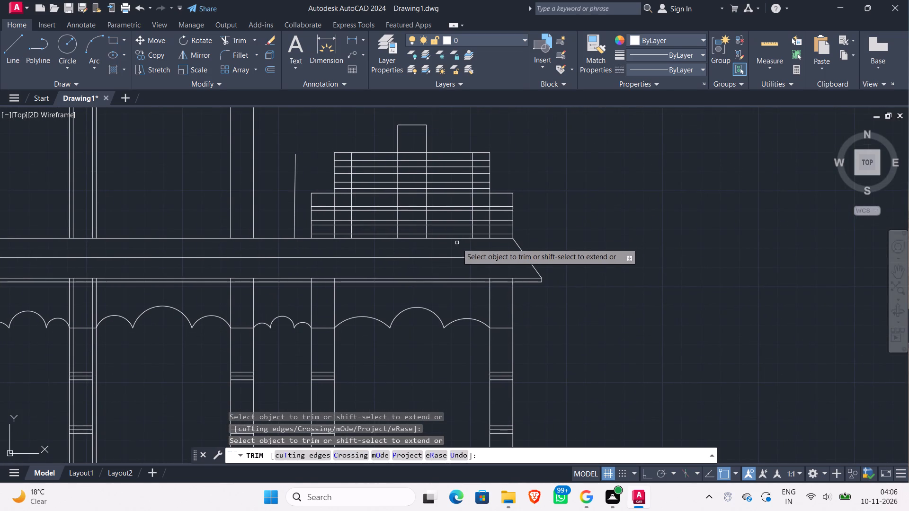
click(500, 228)
click(500, 200)
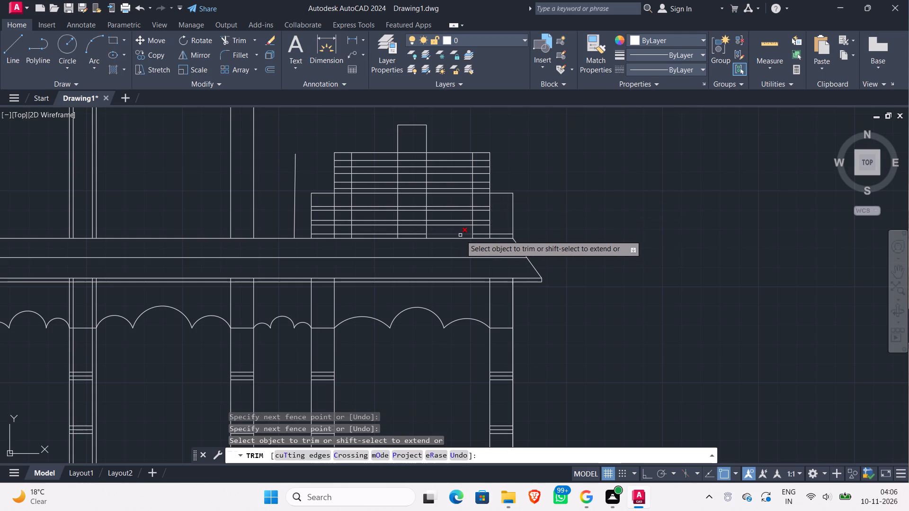
click(458, 229)
click(457, 203)
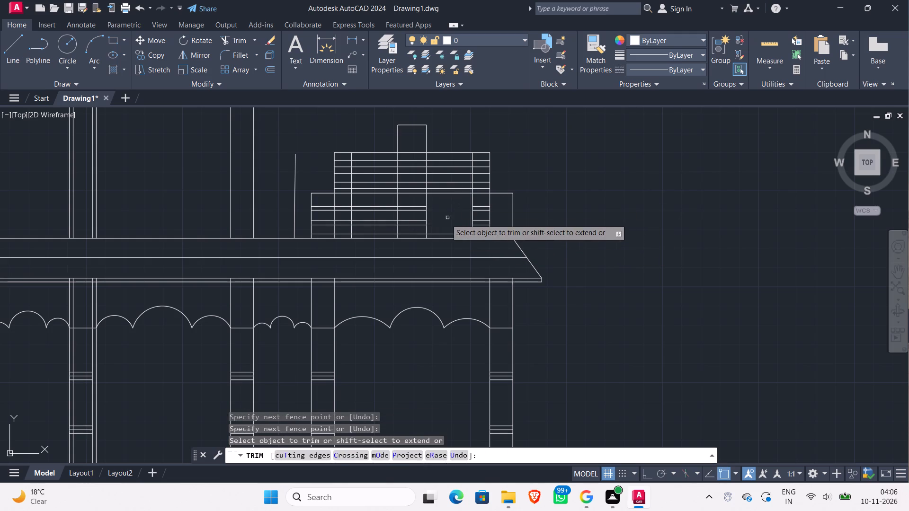
click(387, 228)
click(384, 205)
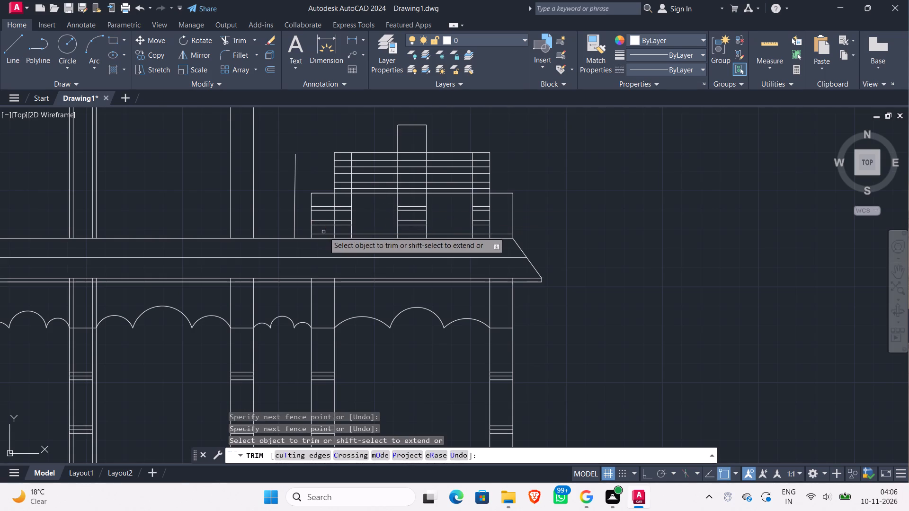
click(324, 231)
click(330, 198)
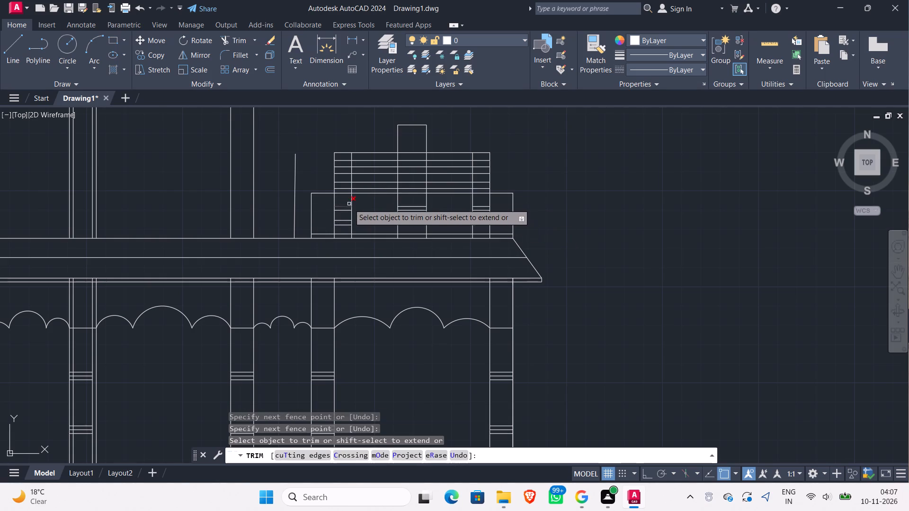
Trim the second tier's band lines out of its two outer strips and the central strip, keeping them in the two wide bays.
click(344, 191)
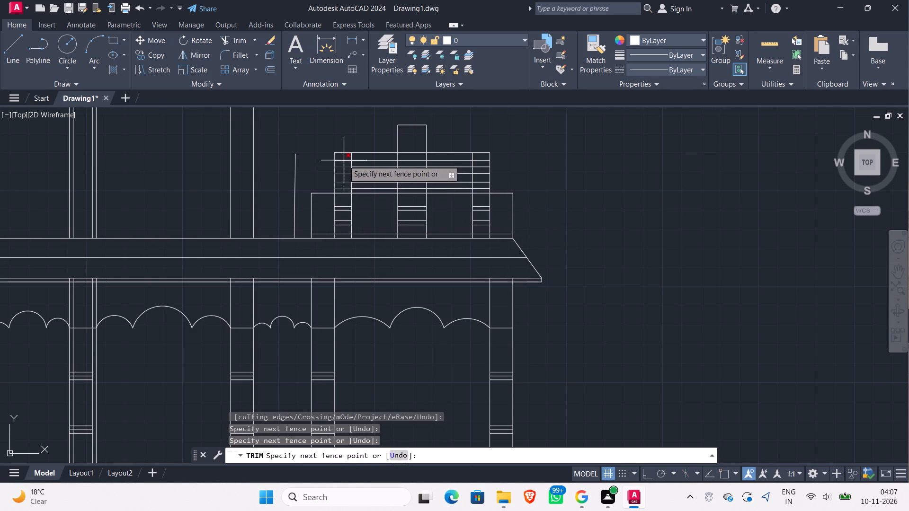
click(344, 160)
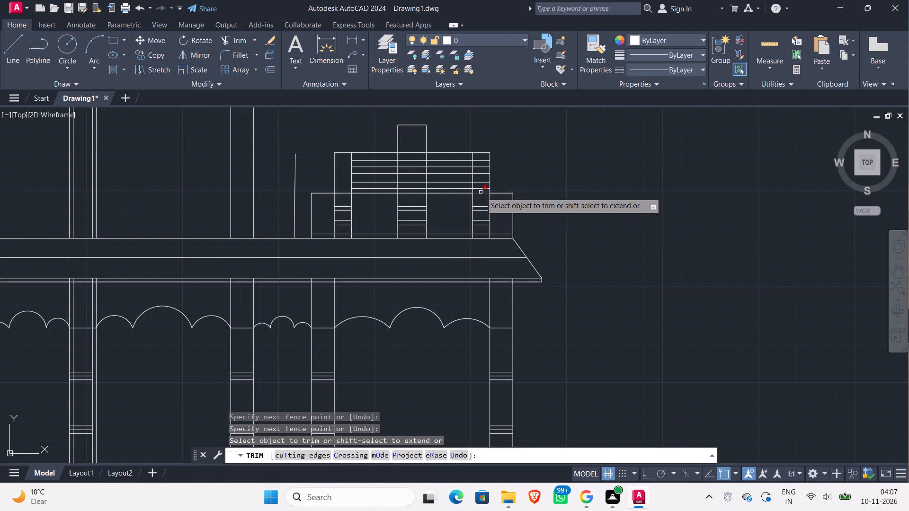
click(484, 191)
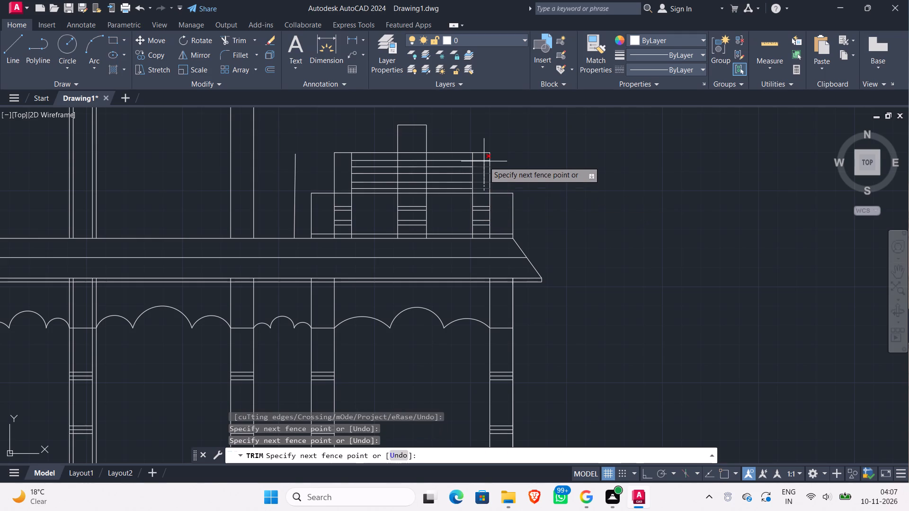
click(483, 158)
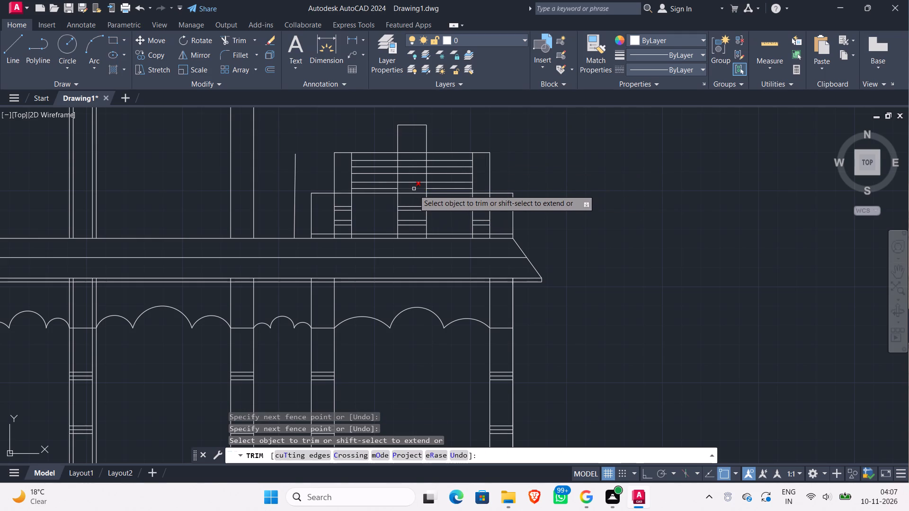
click(415, 189)
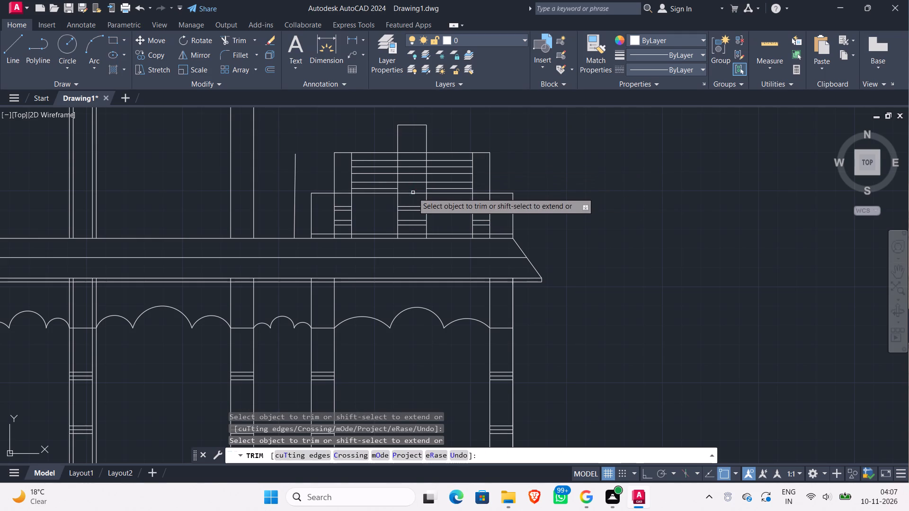
click(413, 186)
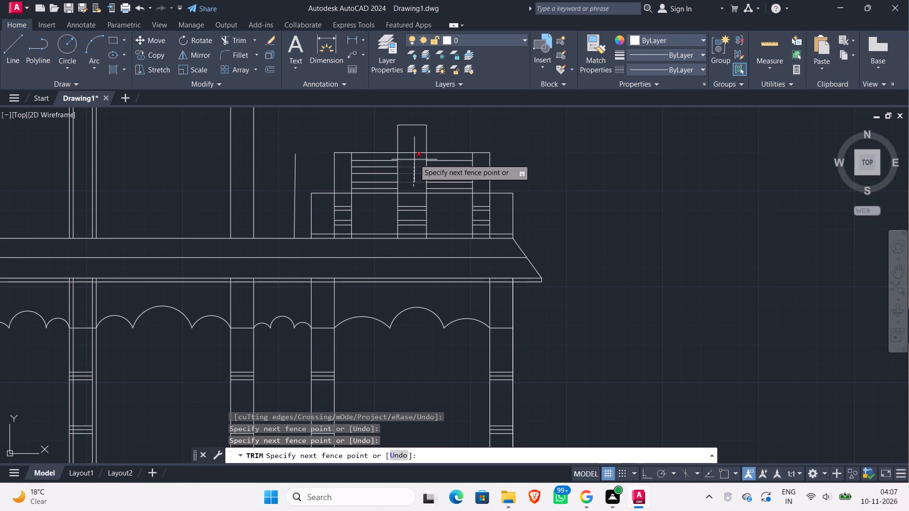
click(414, 159)
scroll(560, 174, down, 2)
middle_drag(571, 186, 576, 226)
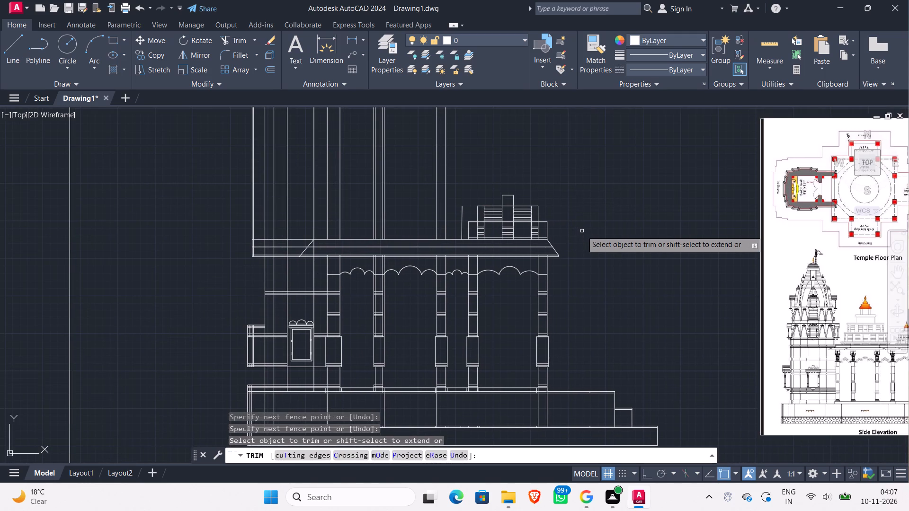
middle_drag(582, 230, 453, 229)
key(Escape)
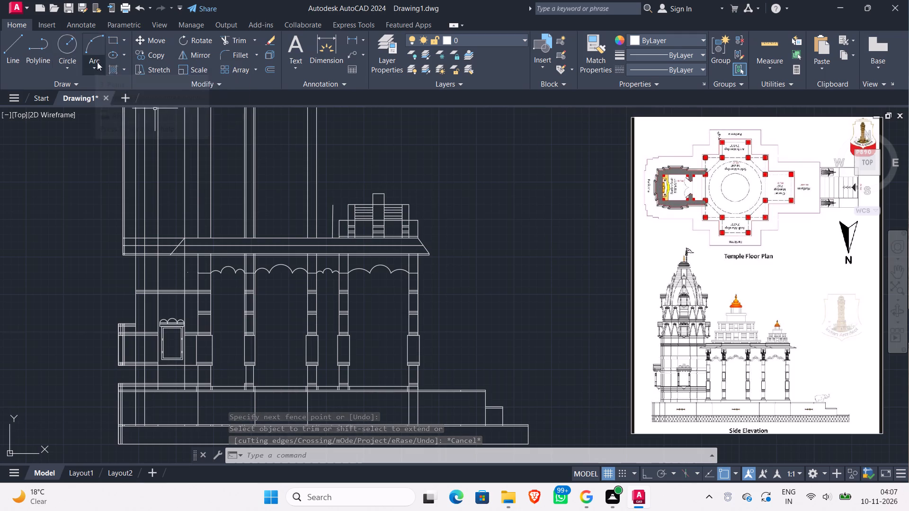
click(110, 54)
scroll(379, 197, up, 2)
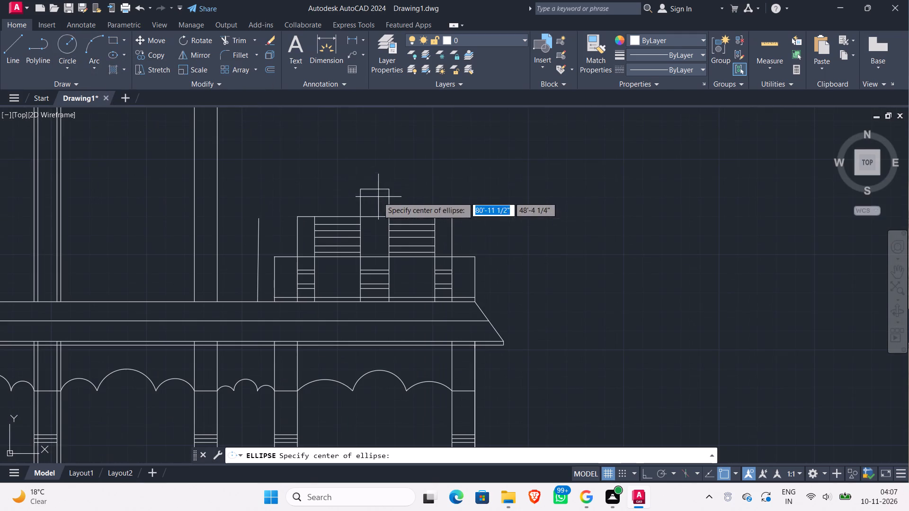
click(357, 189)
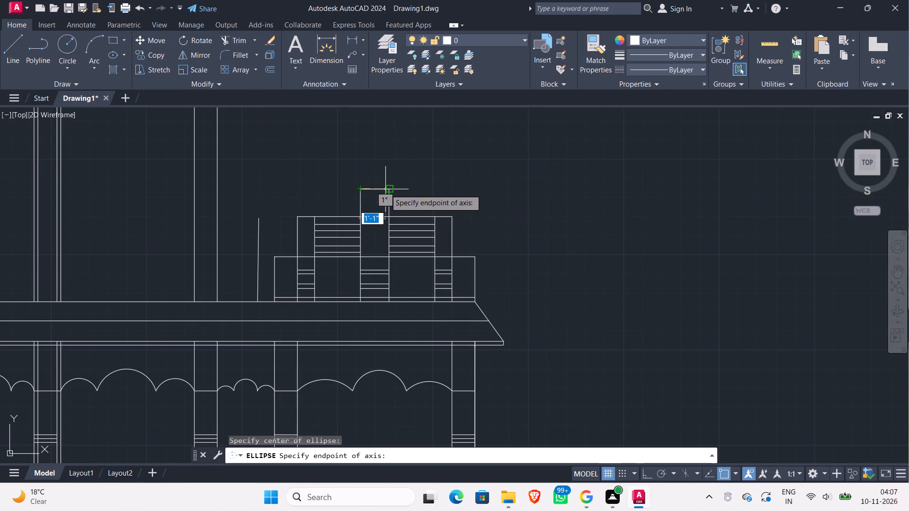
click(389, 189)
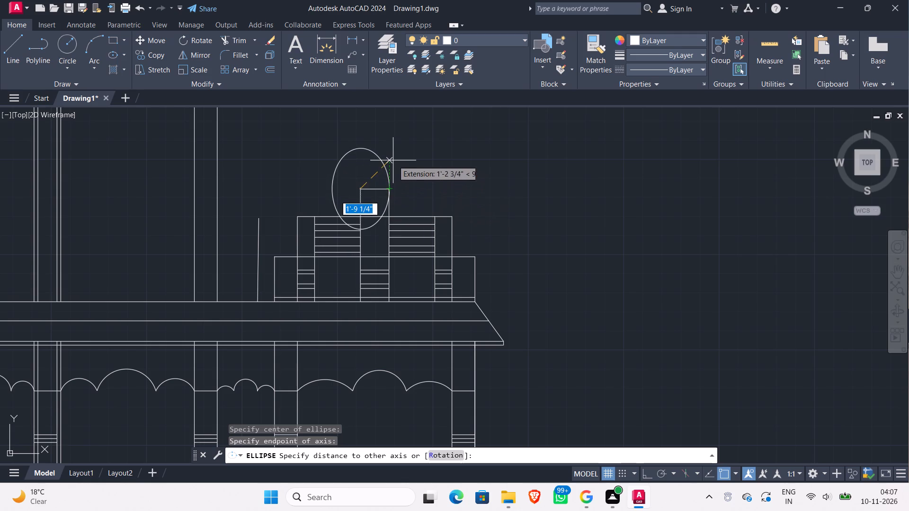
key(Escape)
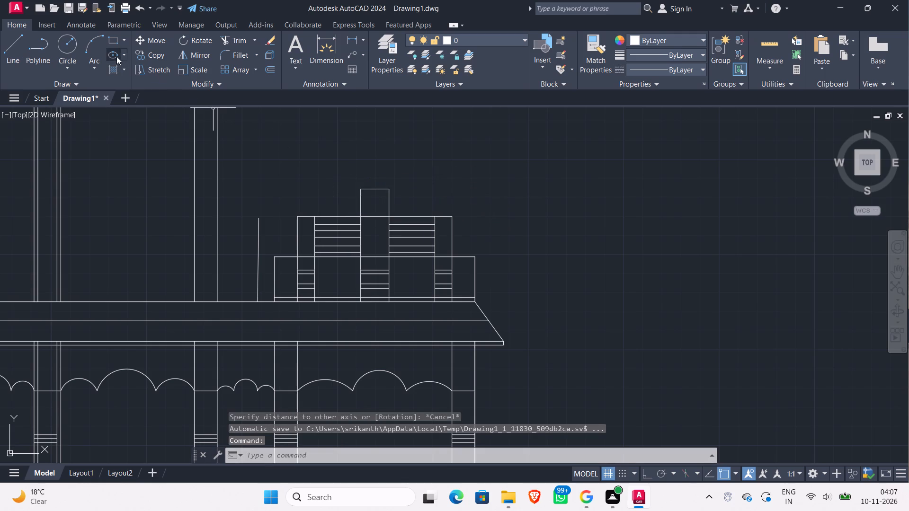
Draw a three-point arc capping the topmost block, from its top-left corner through its top-right corner to just below on the right edge.
click(90, 42)
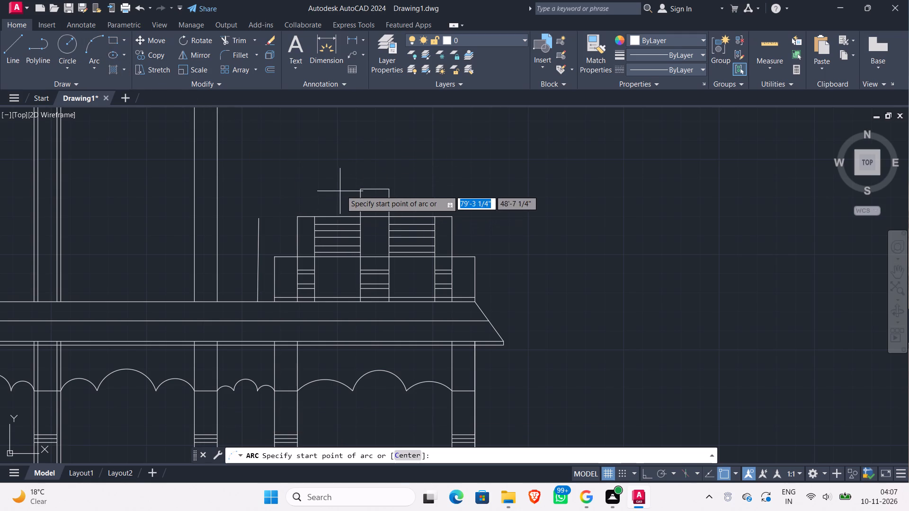
click(357, 188)
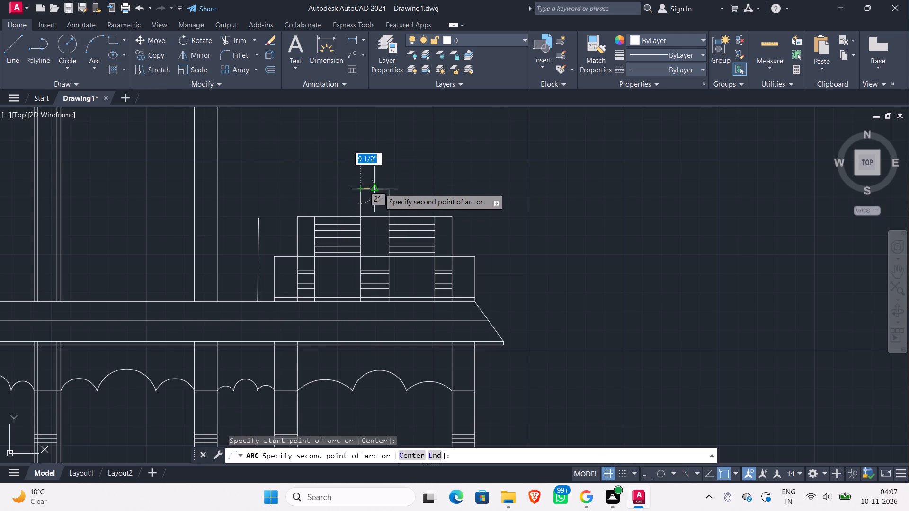
click(391, 188)
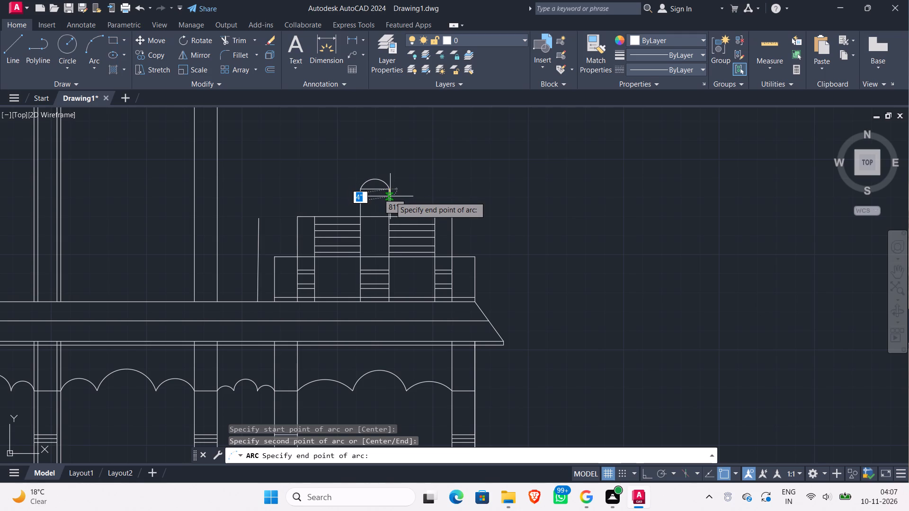
click(390, 196)
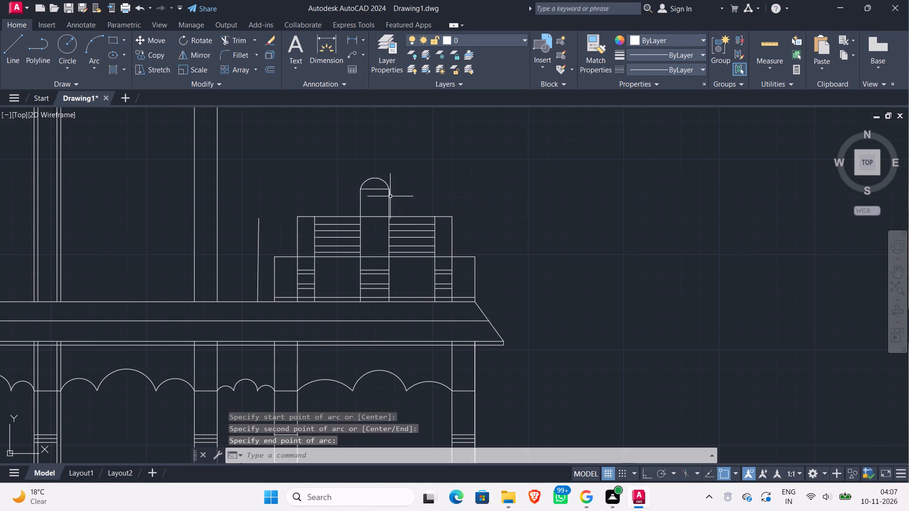
Compare the porch's stepped roof and rounded cap with the small dome in the reference side elevation.
scroll(419, 192, down, 2)
middle_drag(458, 208, 317, 220)
scroll(601, 304, up, 2)
scroll(601, 304, down, 2)
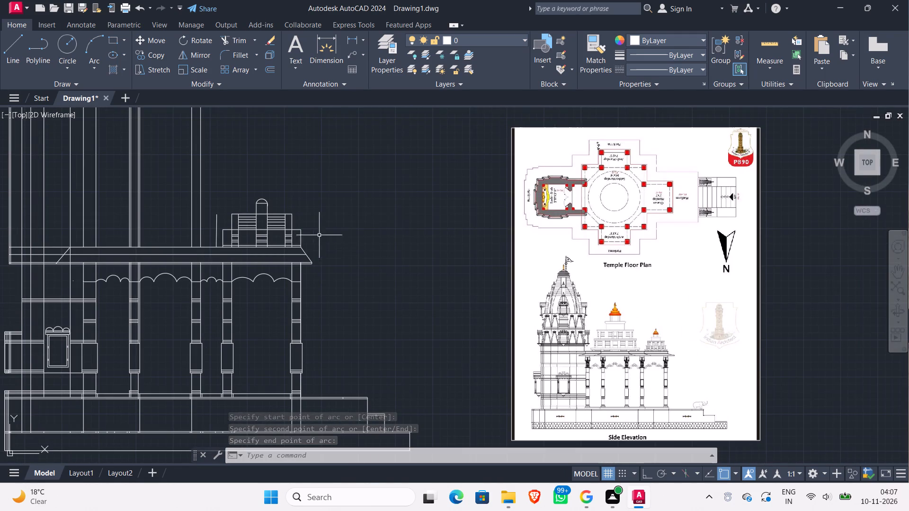
scroll(264, 197, up, 3)
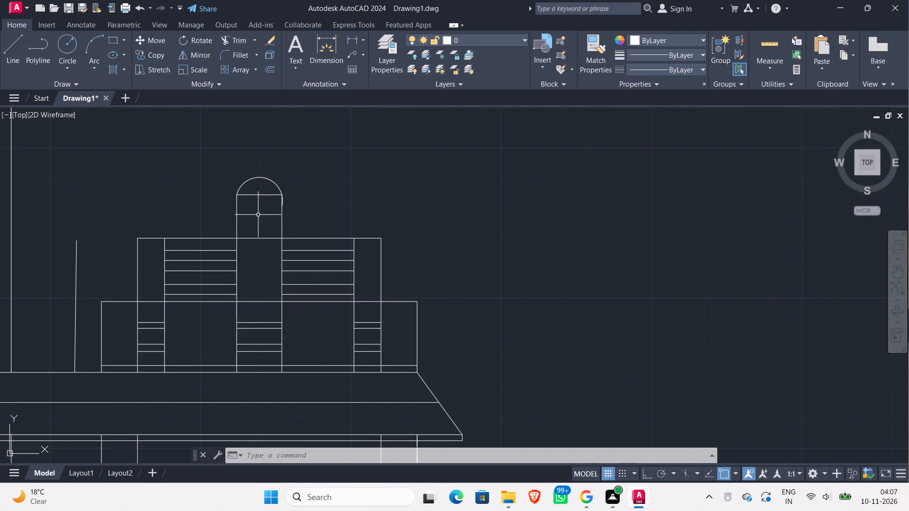
scroll(260, 213, down, 1)
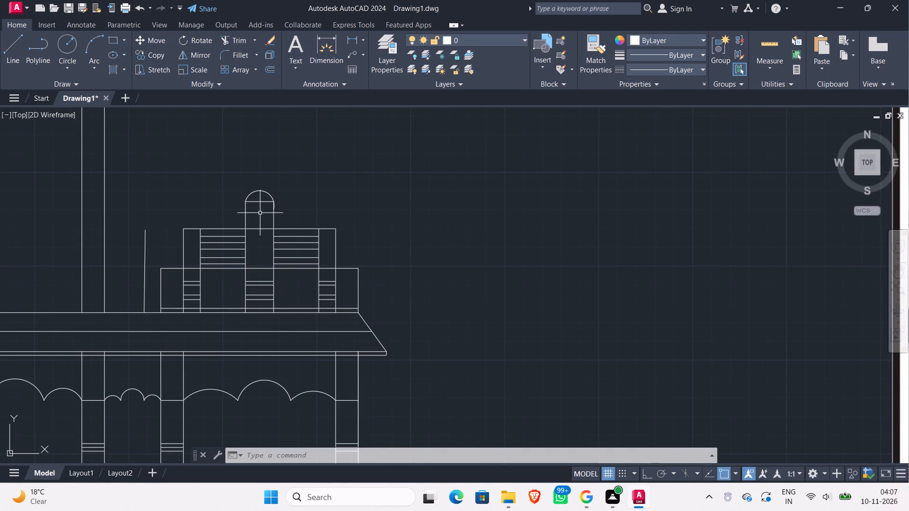
Delete the arc capping the porch's topmost block.
click(277, 195)
click(250, 189)
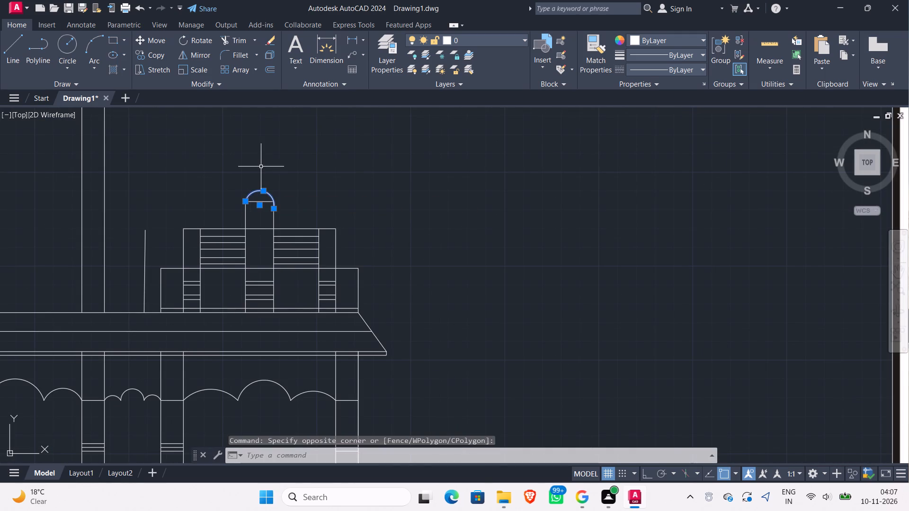
key(Delete)
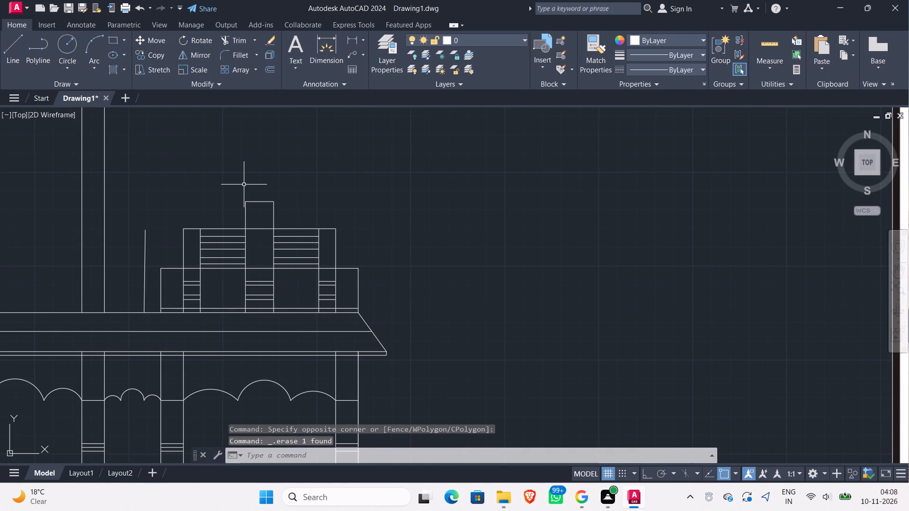
Draw a horizontal line about 8 1/4" long with Ortho on, roughly centred just above the topmost block.
key(l)
key(Return)
scroll(253, 193, up, 2)
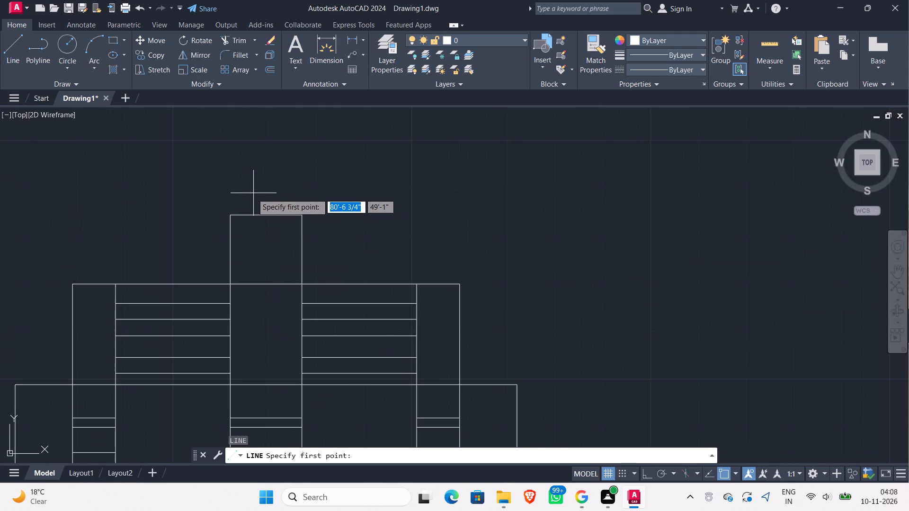
click(248, 194)
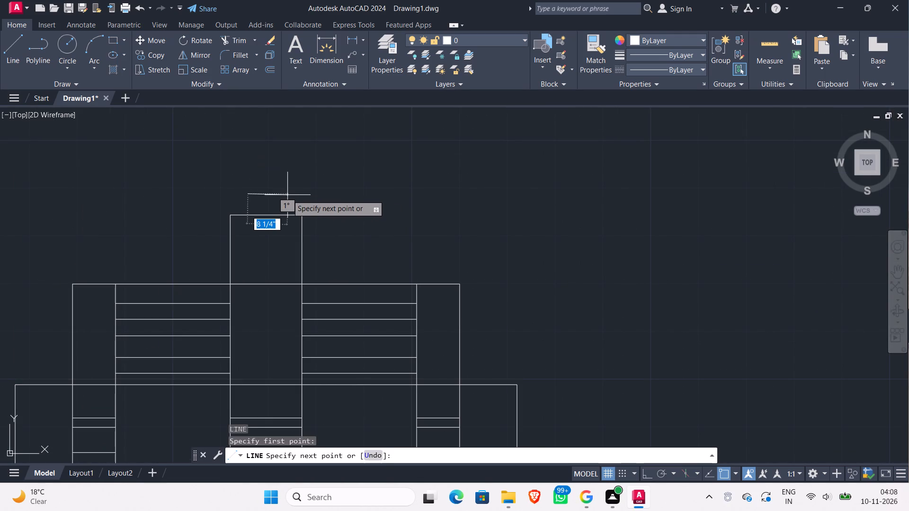
key(F8)
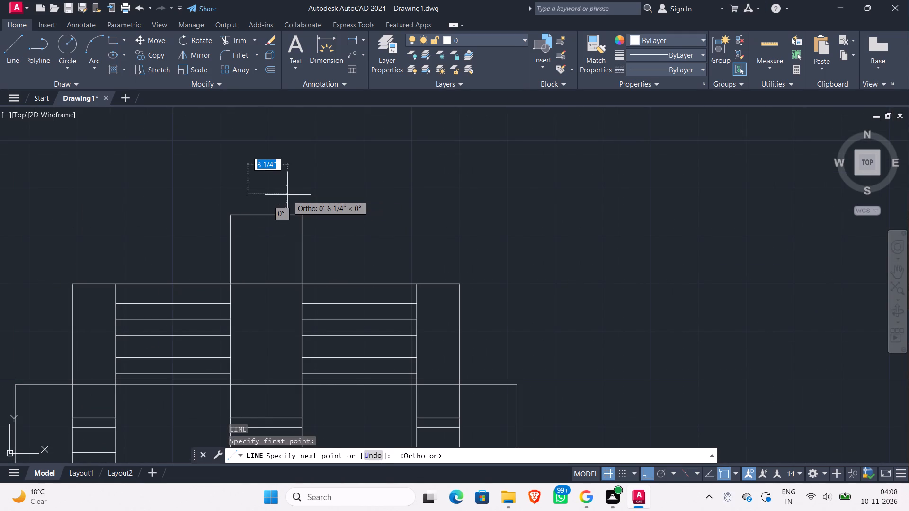
click(287, 195)
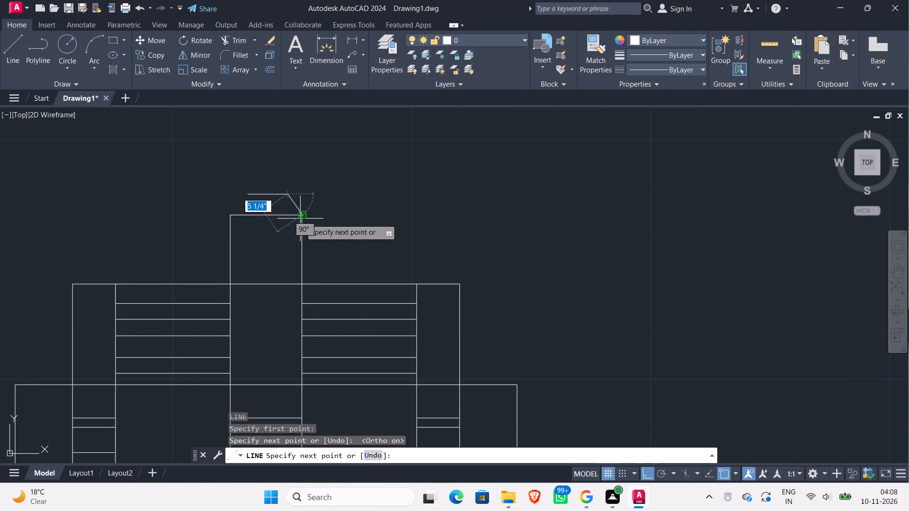
scroll(300, 216, up, 2)
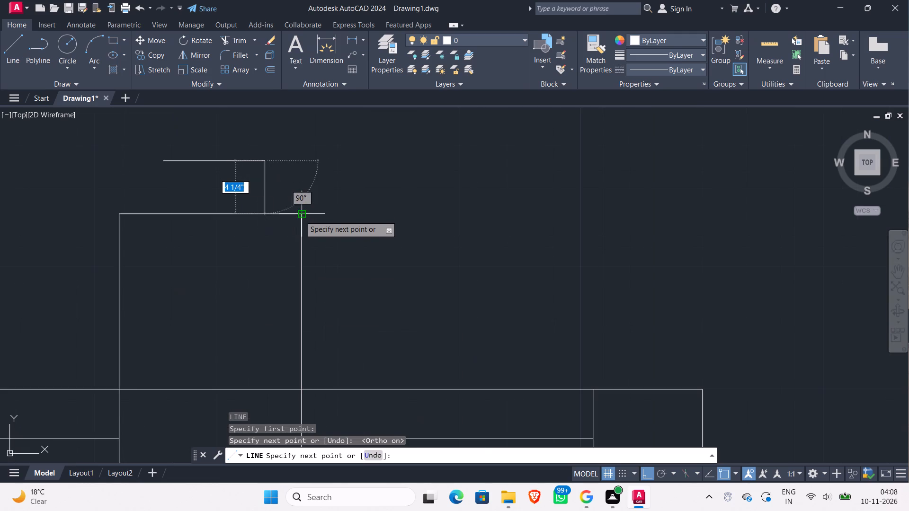
key(Escape)
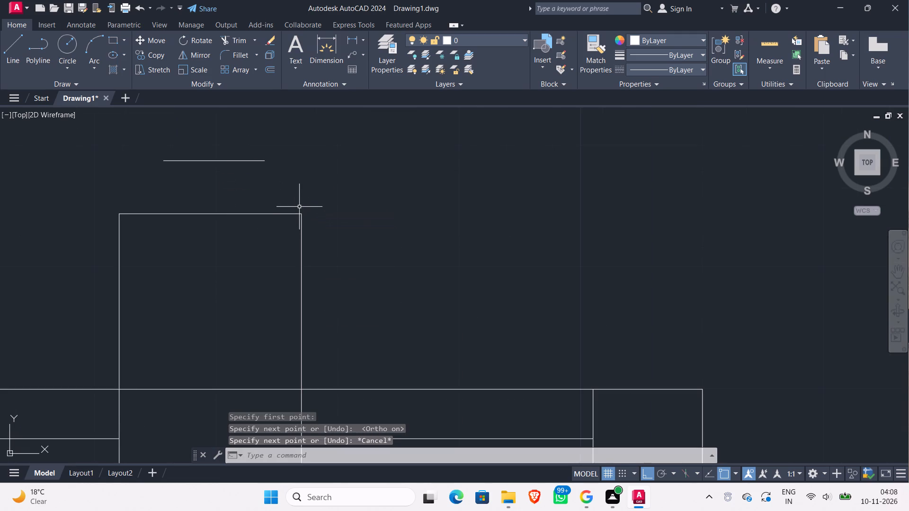
With Ortho off, draw sloping lines from both ends of the short horizontal line down to the block's top corners.
key(F8)
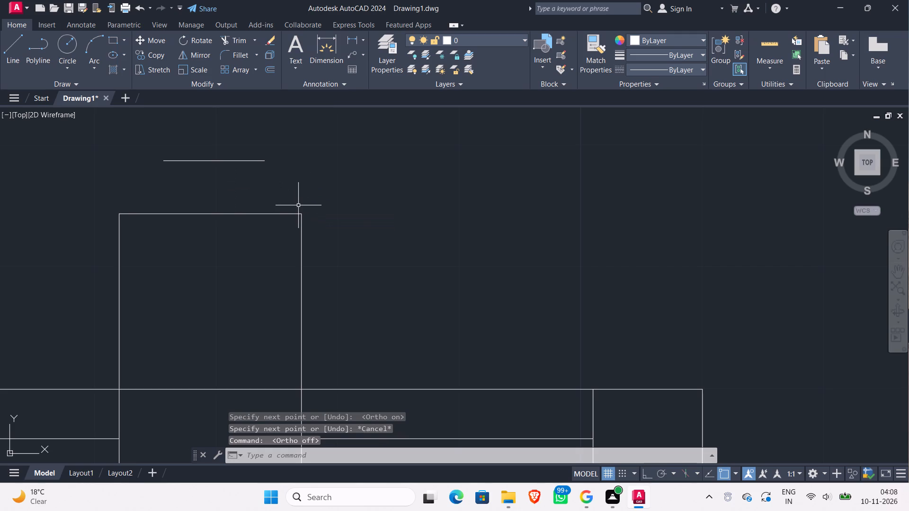
key(l)
key(Return)
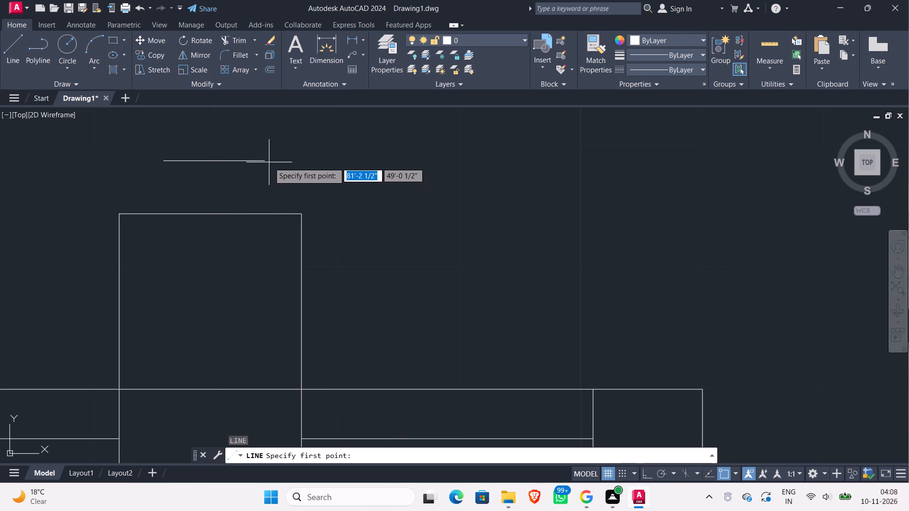
click(265, 160)
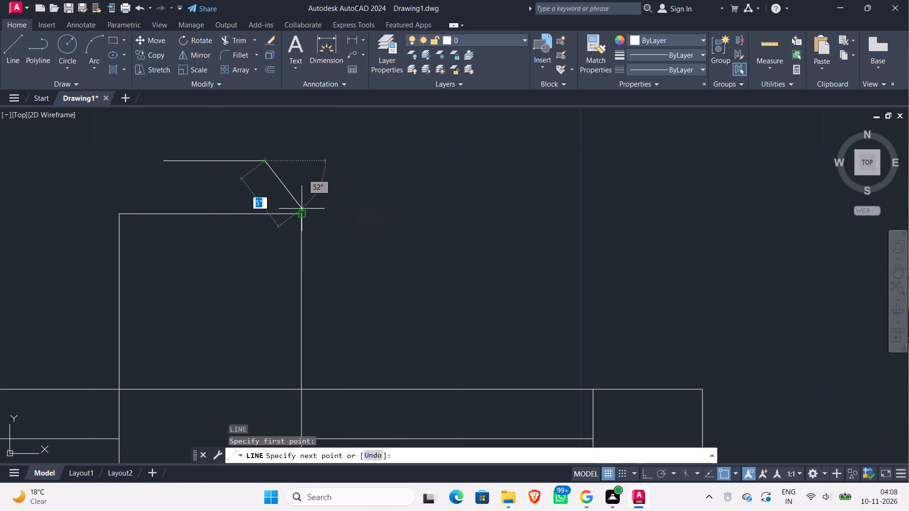
click(302, 216)
key(Escape)
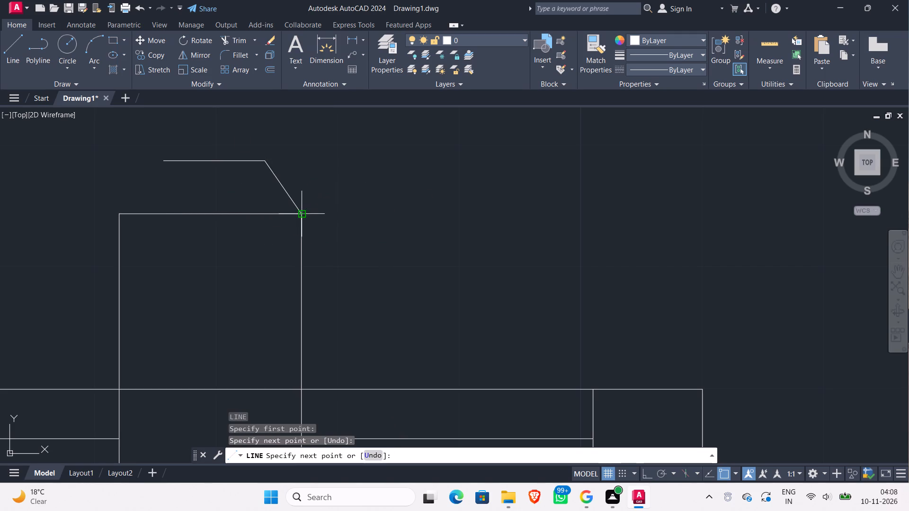
key(Return)
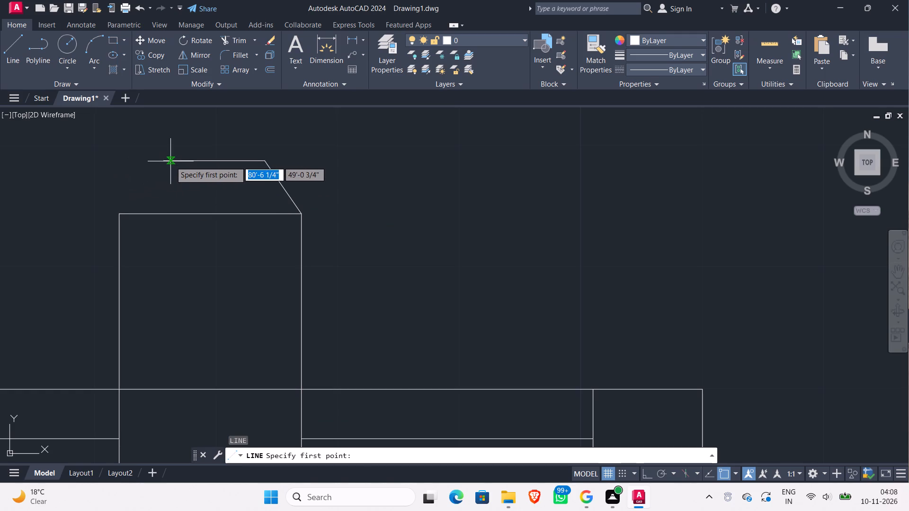
click(164, 161)
click(117, 216)
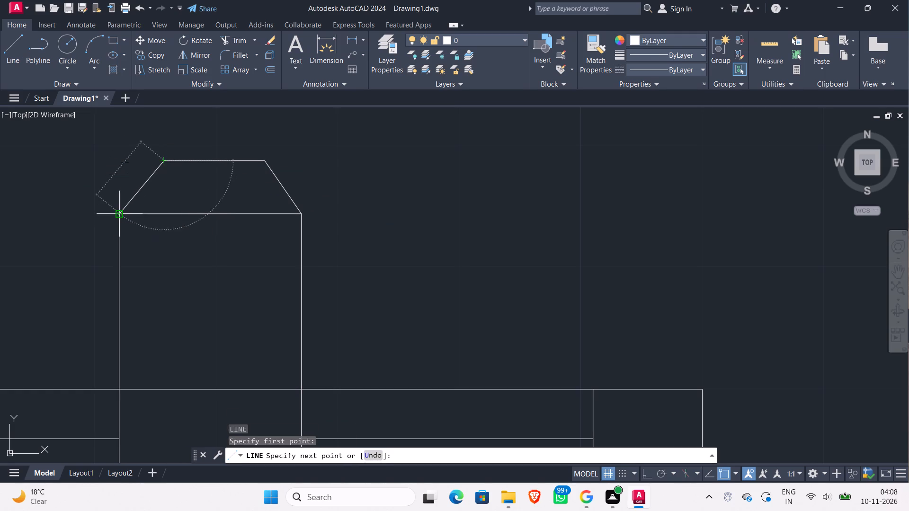
key(Escape)
Compare the porch's tapered cap with the small dome and finial in the reference side elevation.
scroll(343, 211, down, 2)
middle_drag(367, 213, 267, 226)
scroll(267, 226, down, 2)
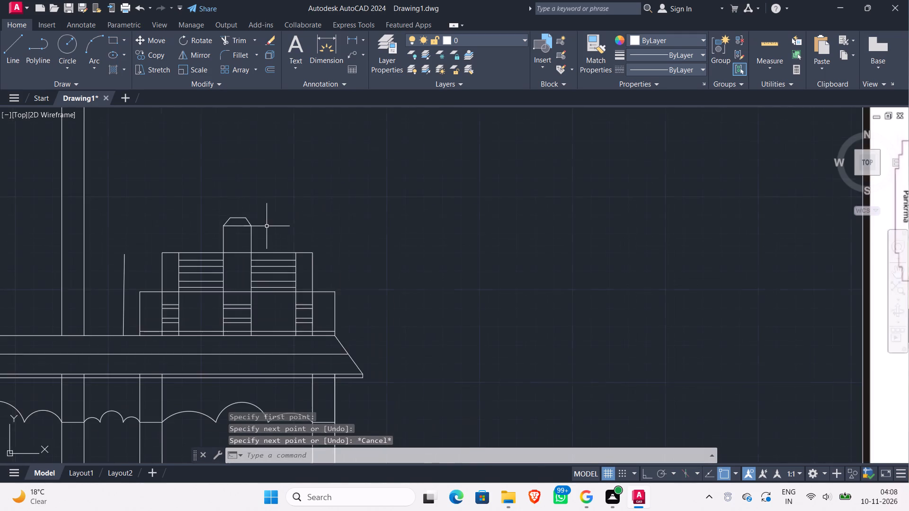
scroll(300, 219, down, 2)
scroll(729, 362, up, 2)
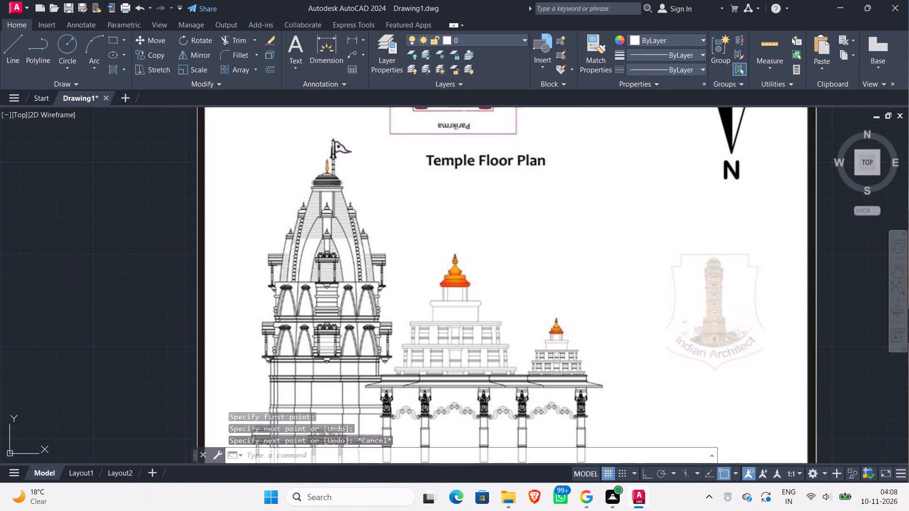
middle_drag(516, 331, 711, 324)
scroll(641, 315, down, 2)
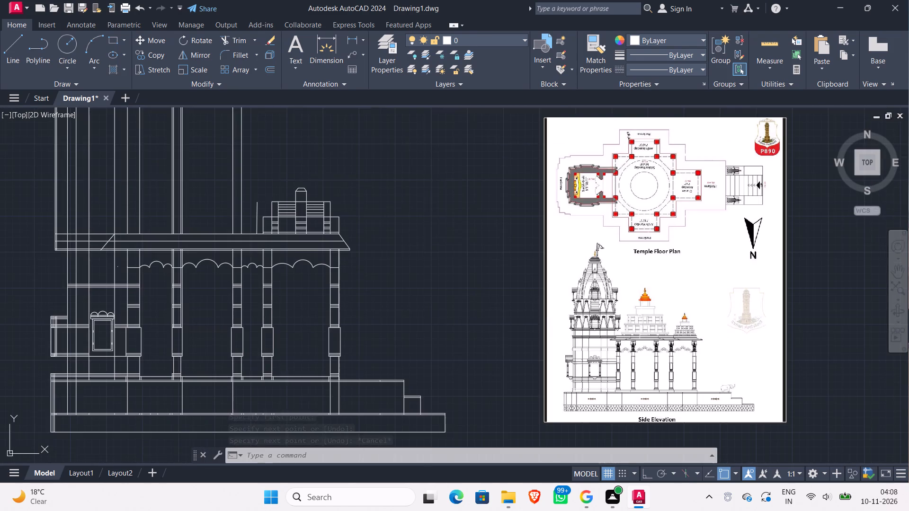
middle_drag(413, 300, 414, 335)
scroll(311, 222, up, 3)
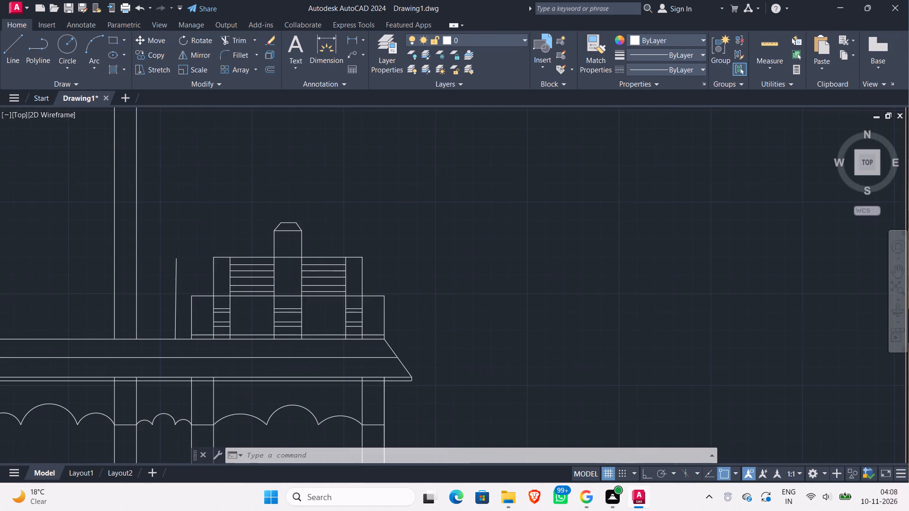
Draw lines flaring up and outward from the tapered cap's top corners, the left about 4 3/4" long, and join their upper ends.
key(l)
key(Return)
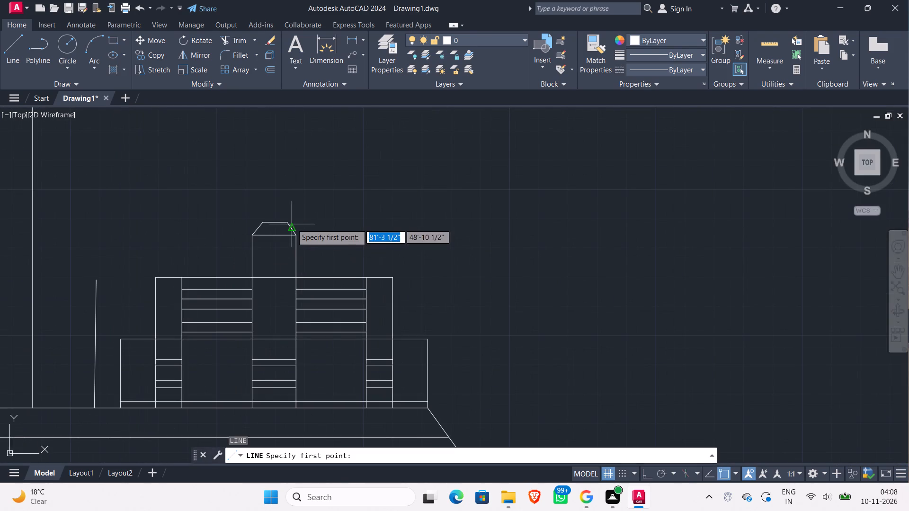
click(289, 223)
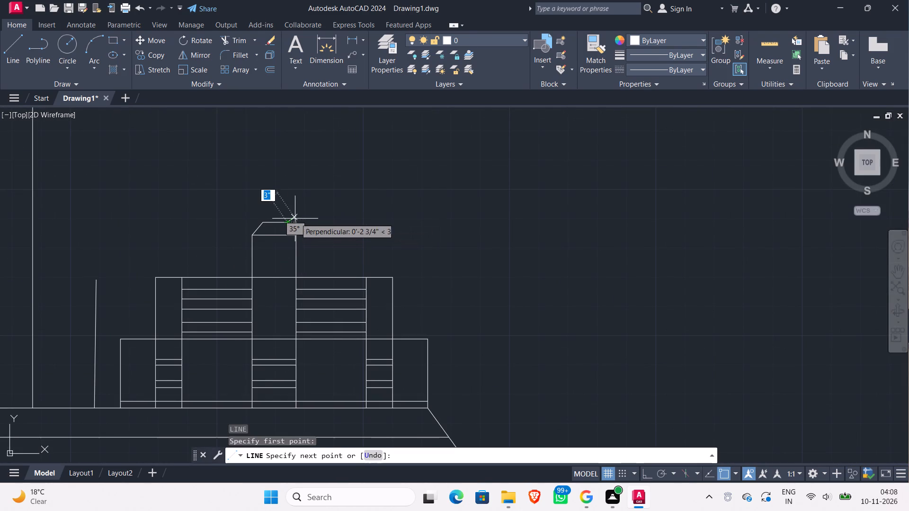
click(300, 212)
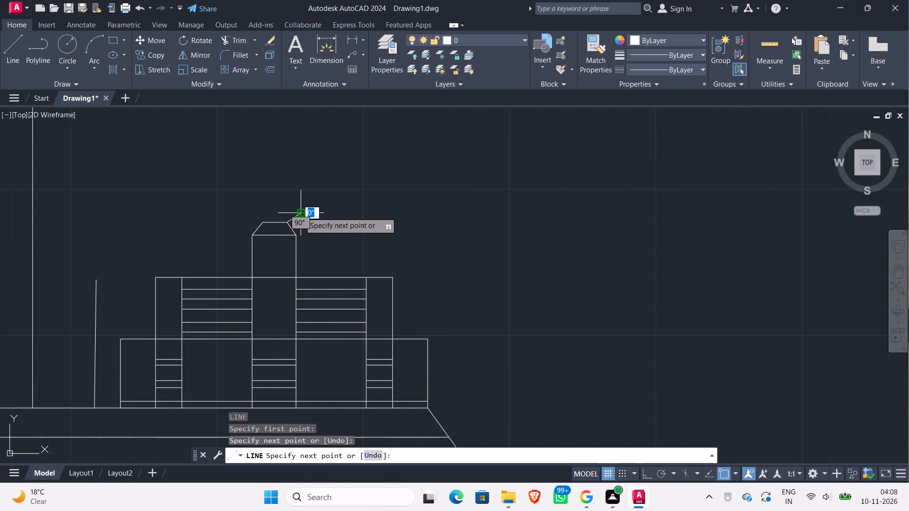
key(Escape)
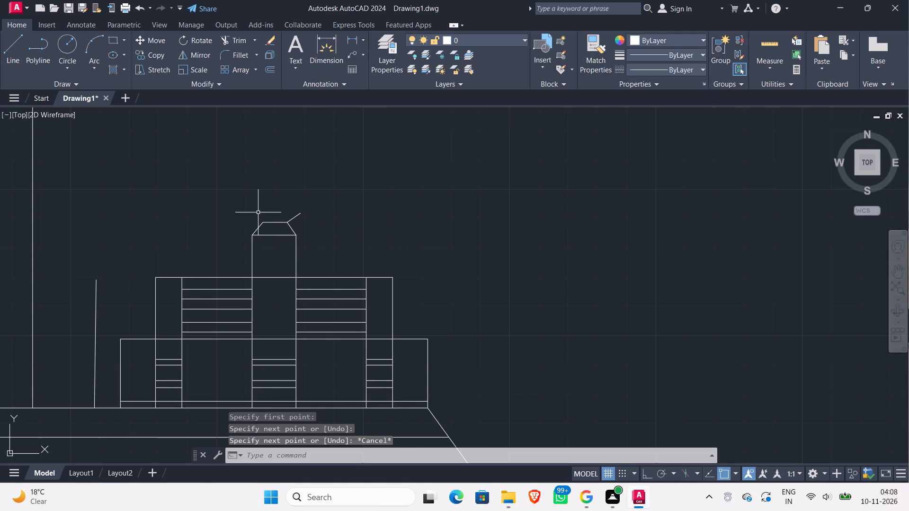
key(Return)
click(261, 221)
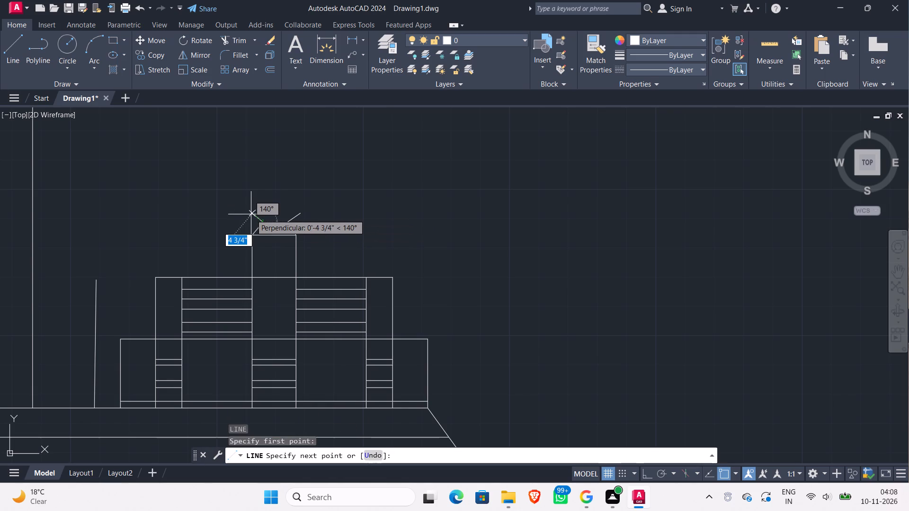
click(251, 214)
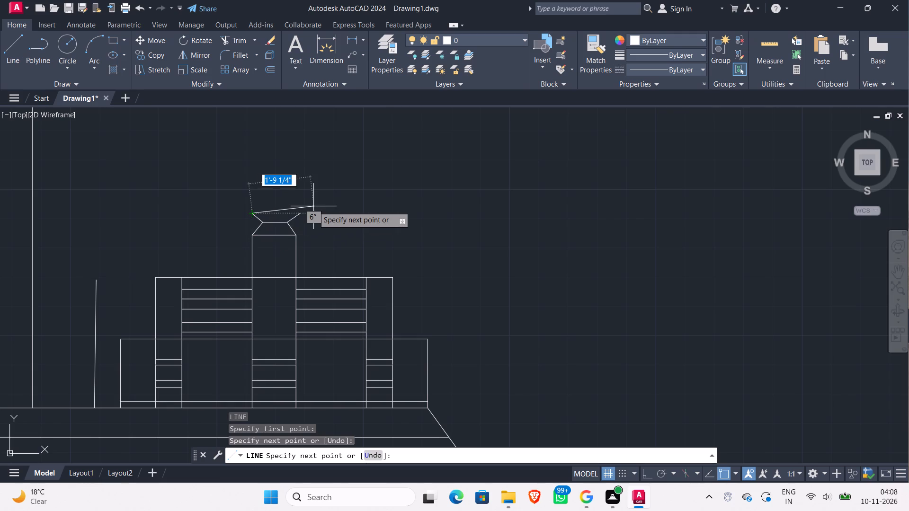
click(303, 211)
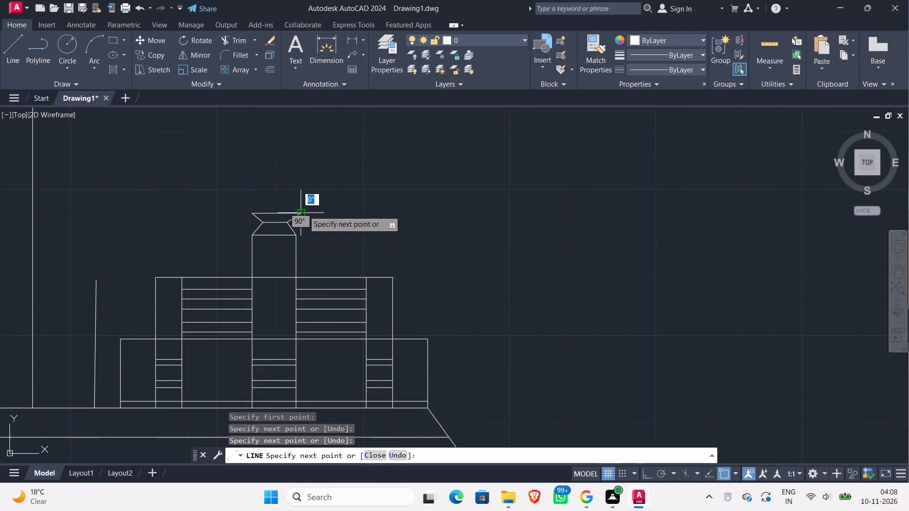
key(Escape)
Draw two sloping lines, each about 6 1/4" long, down from a shared apex above the flared cap to form an open peak.
scroll(351, 209, down, 2)
middle_drag(351, 209, 301, 223)
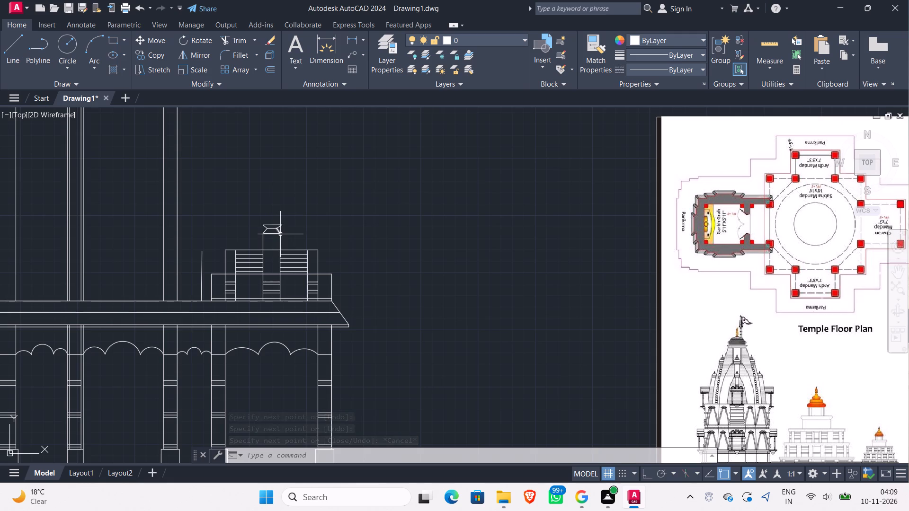
scroll(282, 229, up, 1)
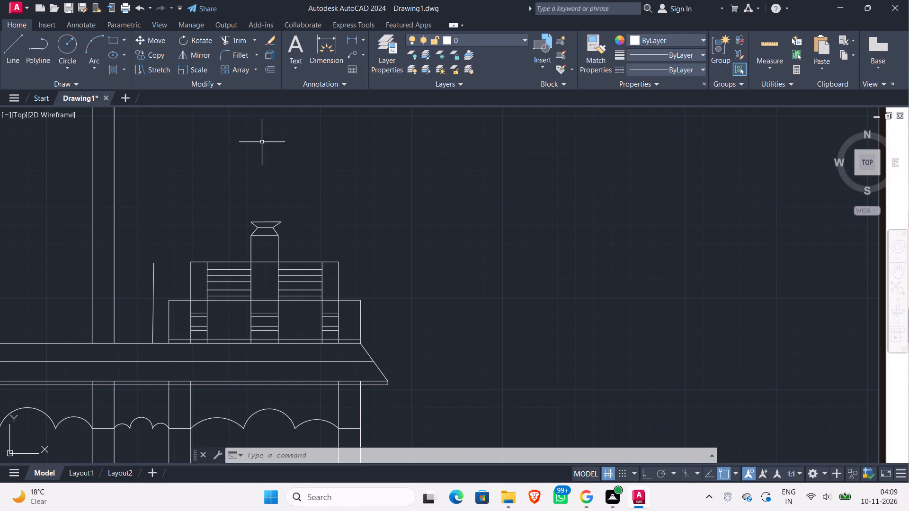
key(l)
key(Return)
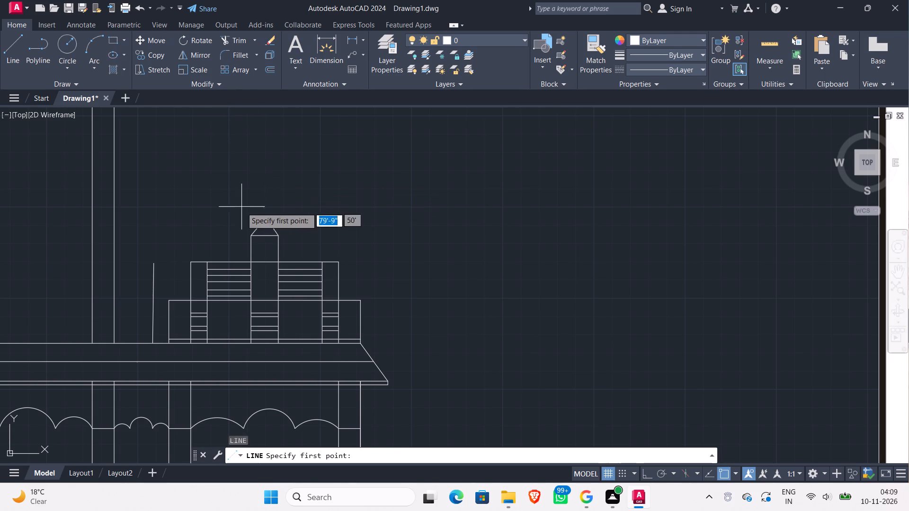
scroll(253, 214, up, 3)
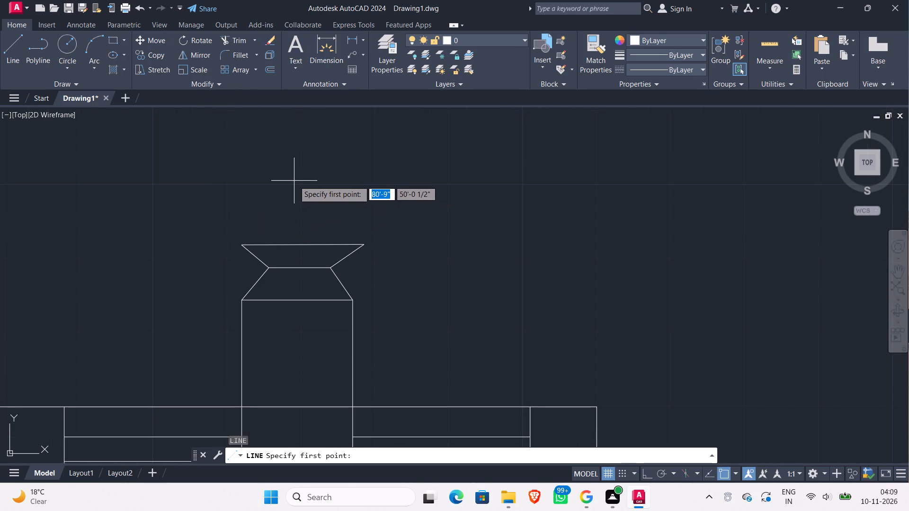
click(296, 177)
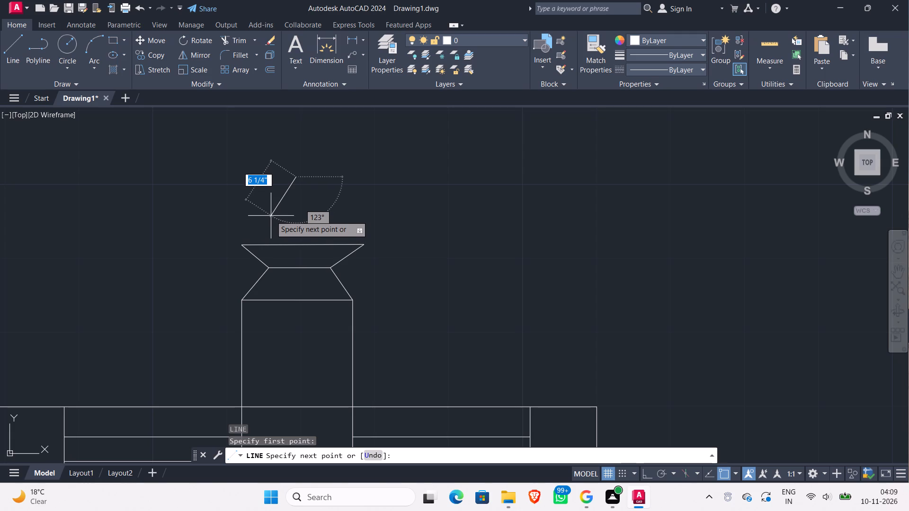
click(271, 216)
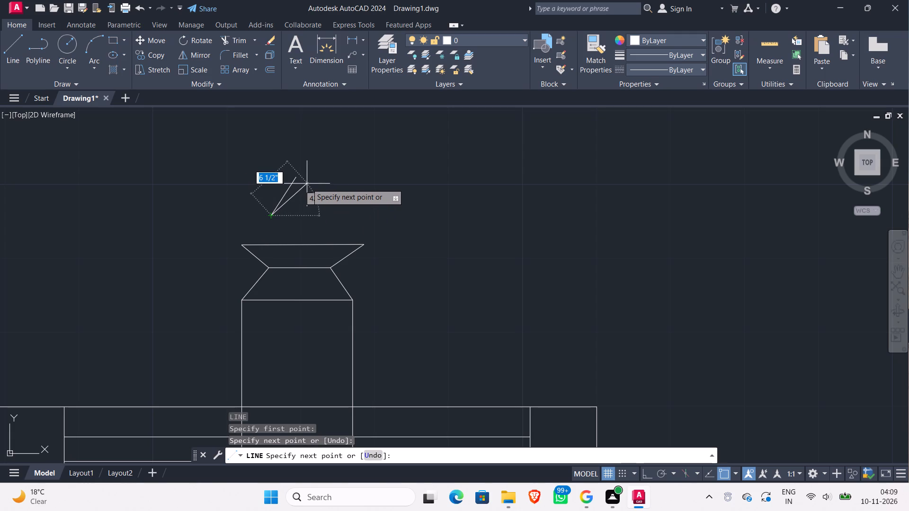
key(Escape)
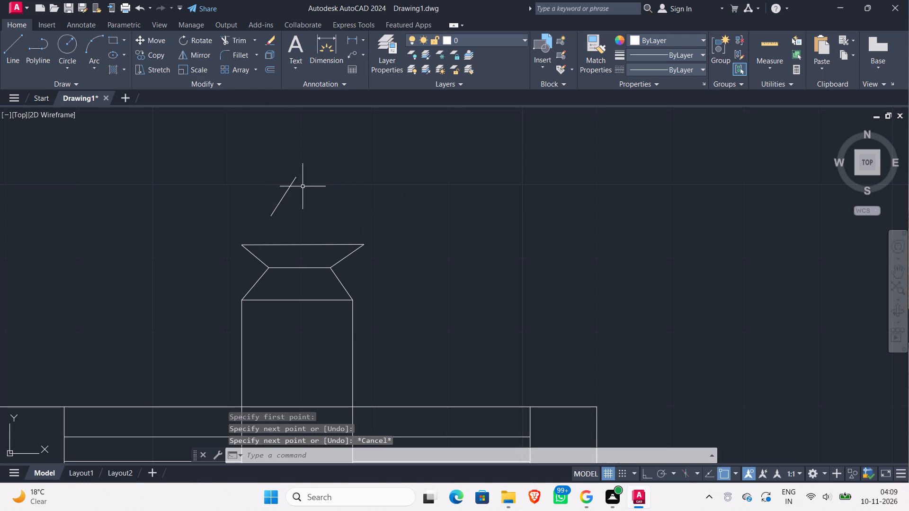
key(l)
key(Return)
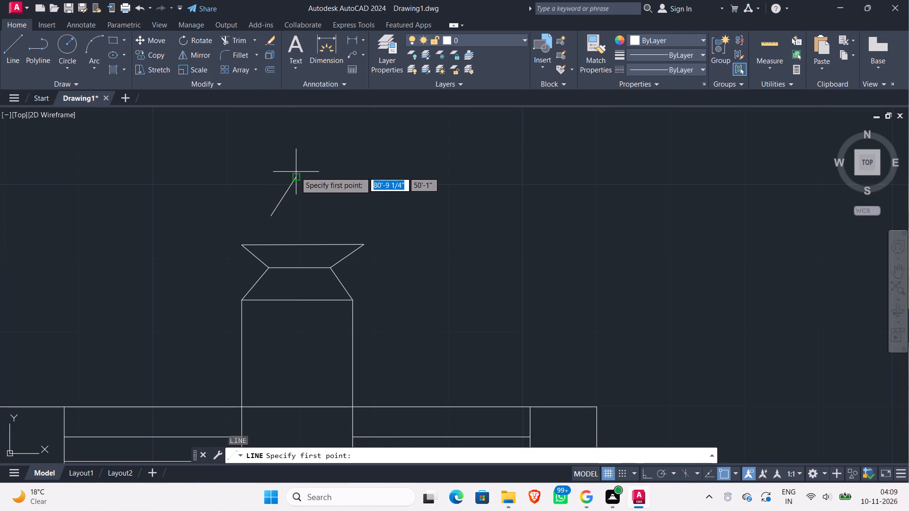
click(295, 177)
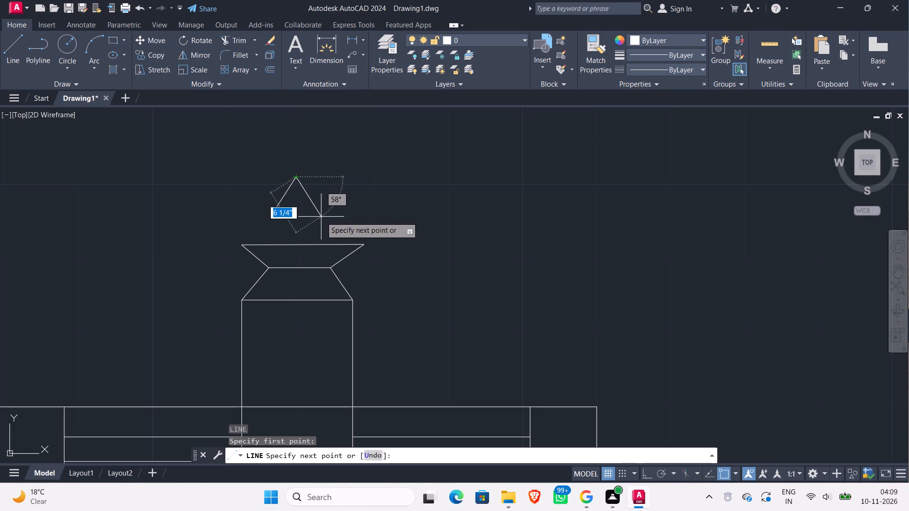
click(321, 217)
key(Escape)
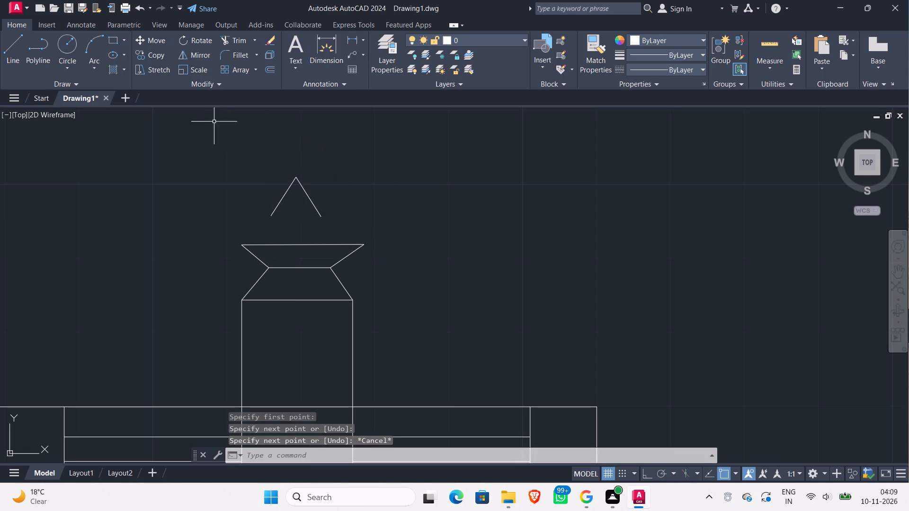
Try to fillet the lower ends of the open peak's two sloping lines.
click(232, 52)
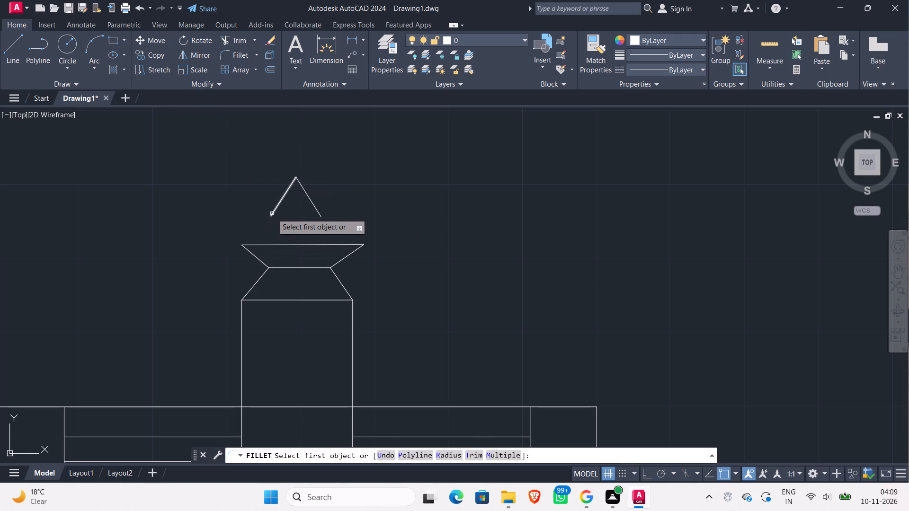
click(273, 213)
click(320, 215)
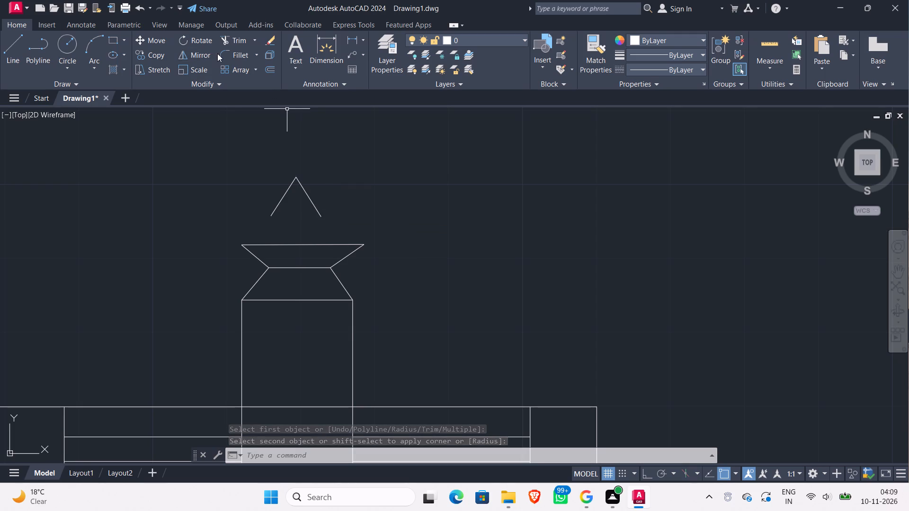
Close the open peak with a Blend Curves spline joining the lower ends of its two sloping lines.
click(253, 52)
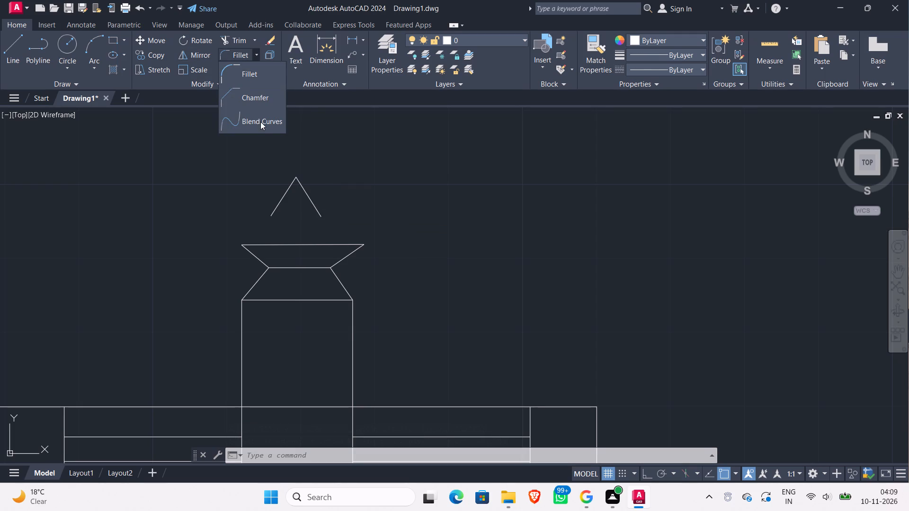
click(260, 121)
click(270, 216)
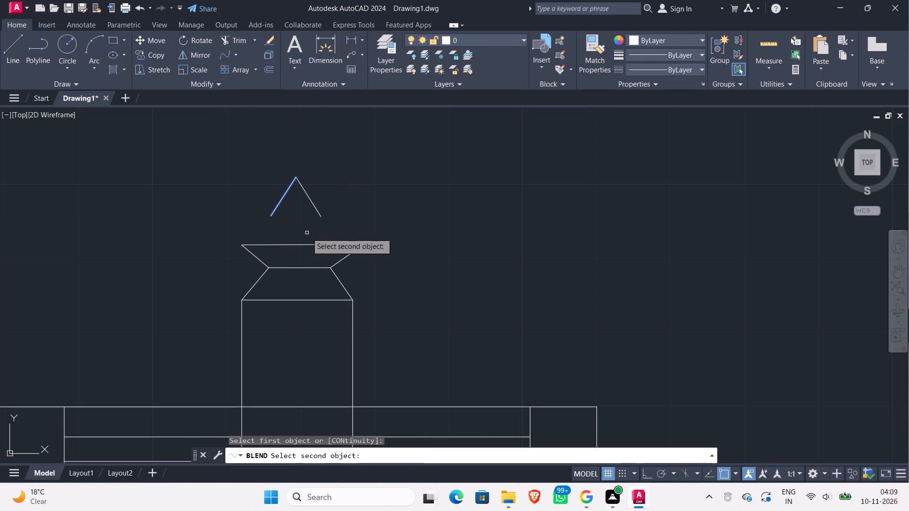
click(320, 216)
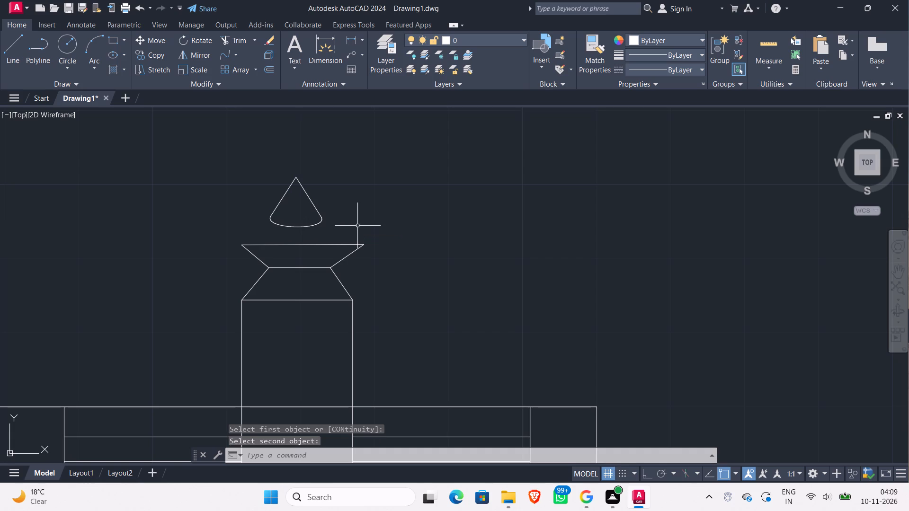
Move the closed peak with its curved base straight down onto the top line of the flared cap.
click(348, 223)
click(219, 210)
key(m)
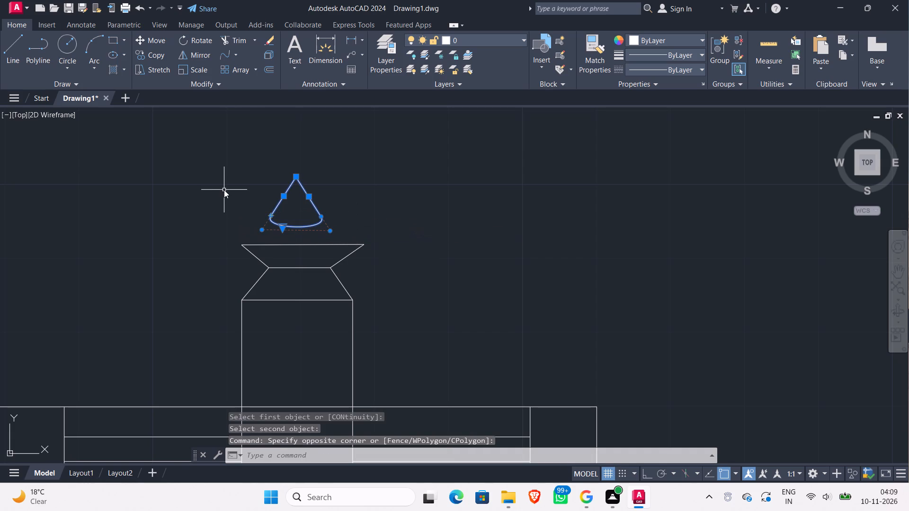
key(Return)
click(295, 228)
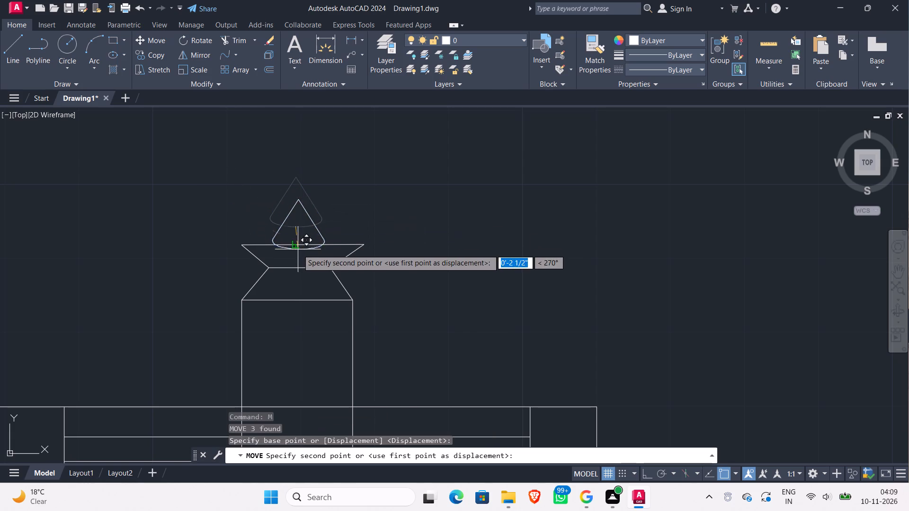
click(297, 242)
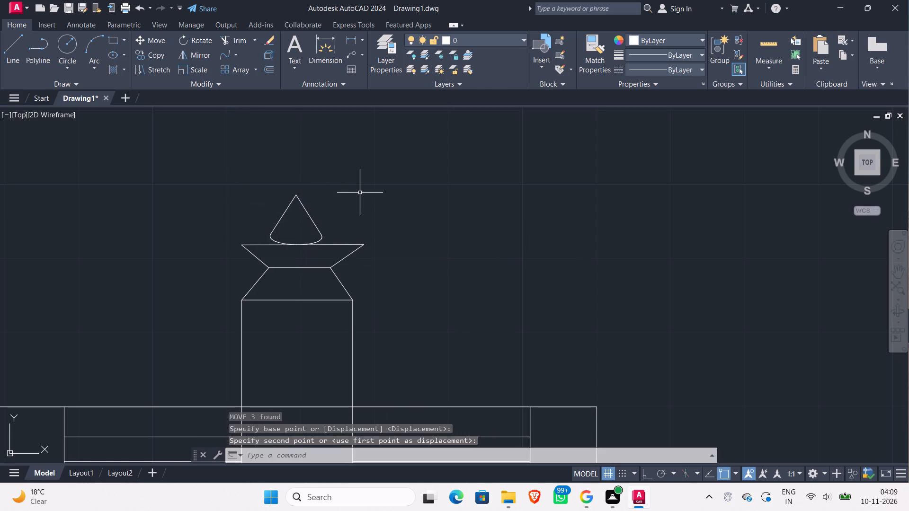
key(Escape)
Copy the porch's tapered cap, flared cap and pointed finial from the apex to the empty space up and to the right.
scroll(363, 193, down, 6)
middle_drag(466, 203, 485, 253)
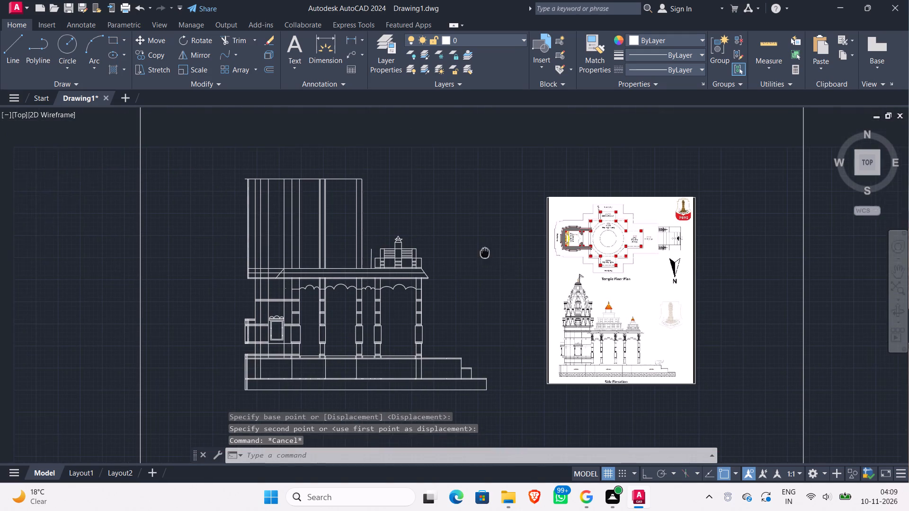
middle_drag(485, 253, 485, 253)
scroll(603, 312, up, 2)
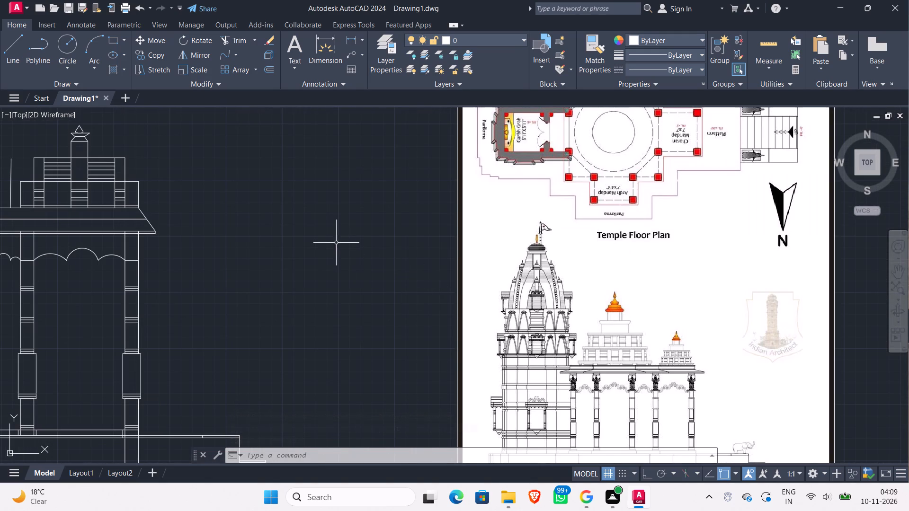
scroll(338, 243, down, 1)
middle_drag(206, 177, 226, 186)
scroll(209, 179, up, 1)
click(205, 201)
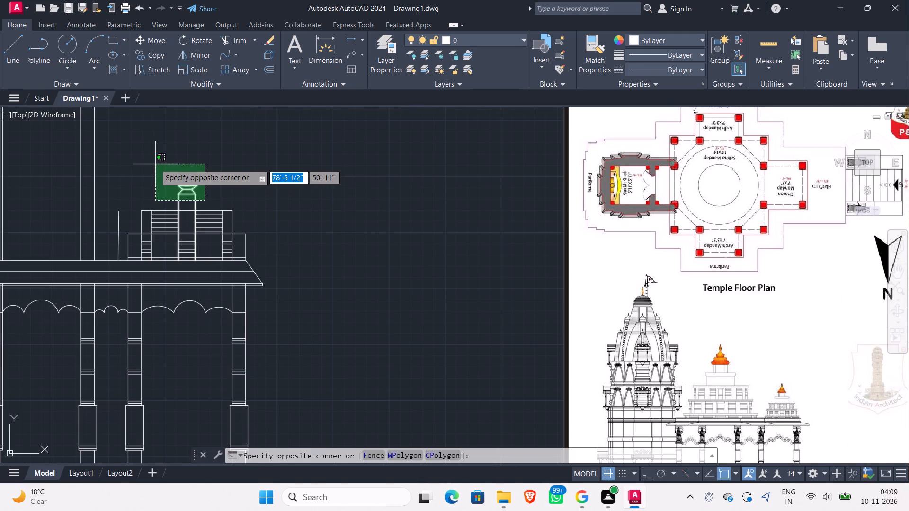
key(Escape)
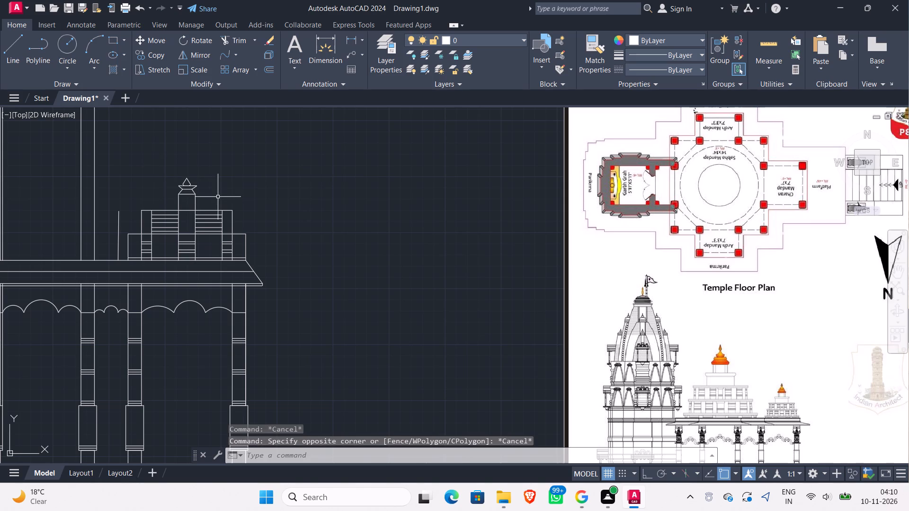
click(210, 189)
drag(166, 176, 167, 170)
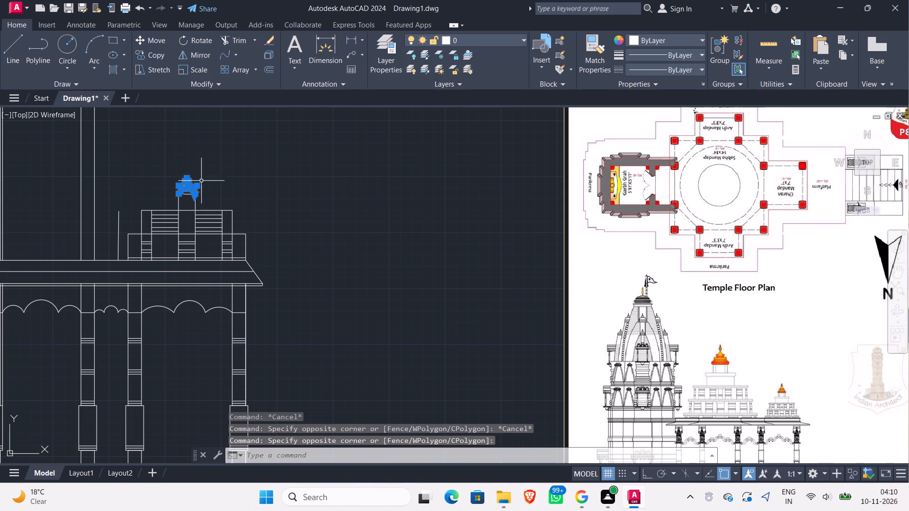
scroll(205, 188, up, 5)
scroll(173, 196, down, 2)
middle_drag(174, 196, 245, 246)
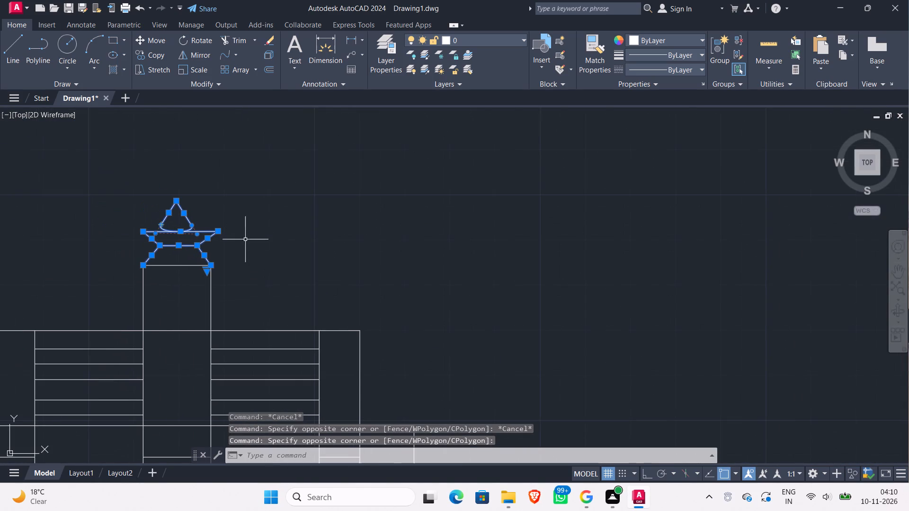
click(147, 54)
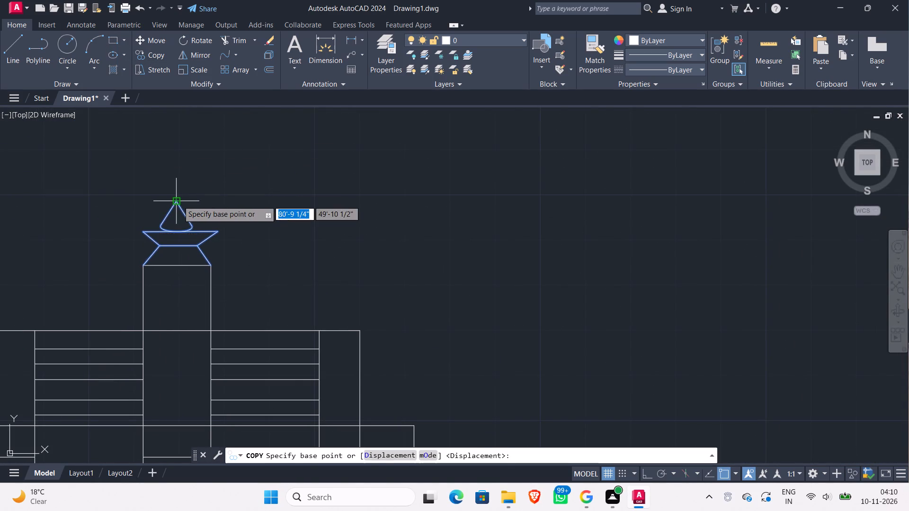
click(178, 201)
click(279, 157)
key(Escape)
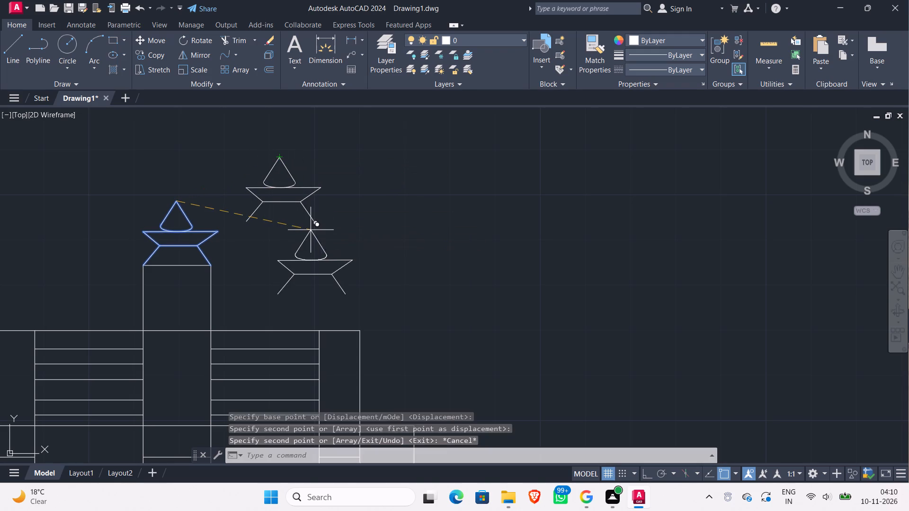
Compare the drafted side elevation with the floor plan and the reference's larger stepped roof over the main hall.
scroll(333, 225, down, 2)
middle_drag(331, 236, 433, 211)
scroll(437, 209, down, 2)
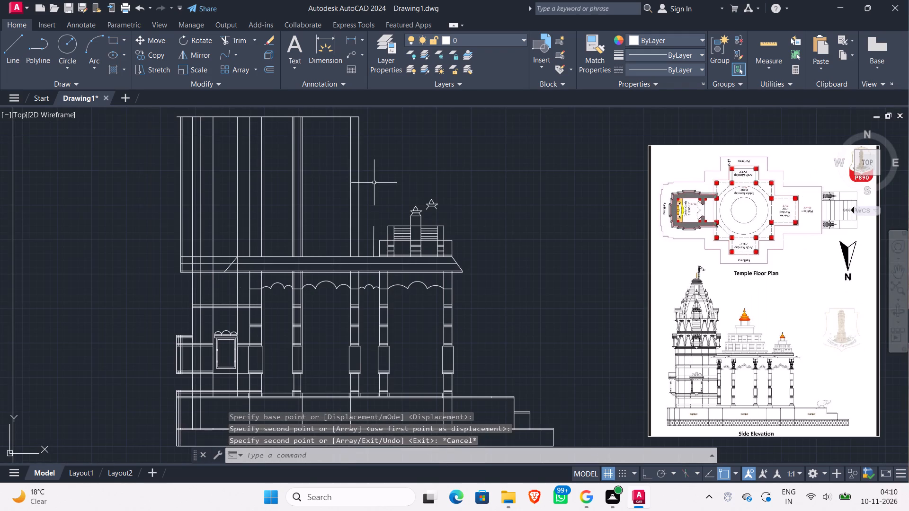
middle_drag(376, 188, 392, 233)
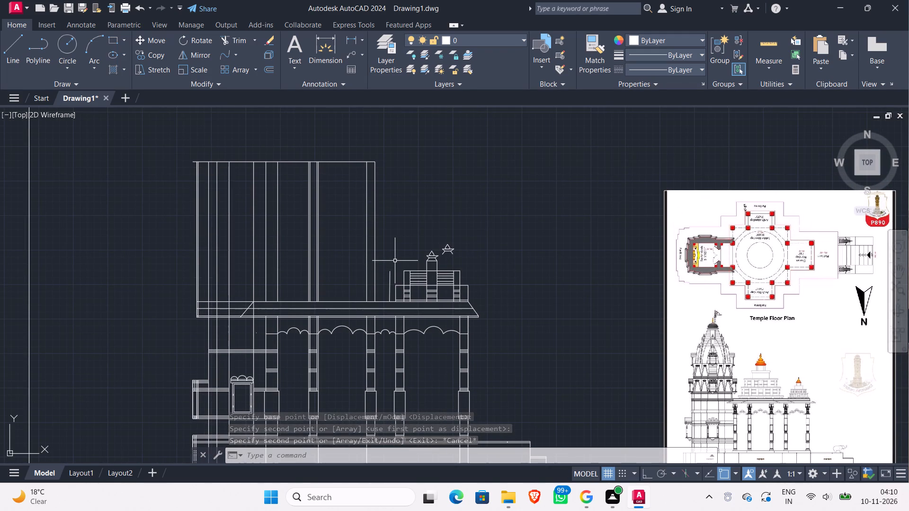
middle_drag(395, 261, 419, 171)
scroll(420, 170, down, 1)
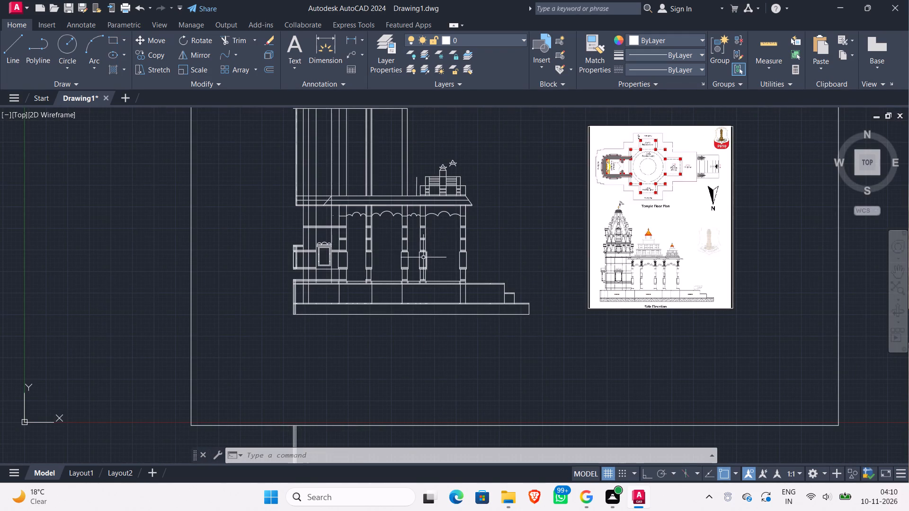
middle_drag(384, 244, 397, 303)
scroll(545, 279, down, 1)
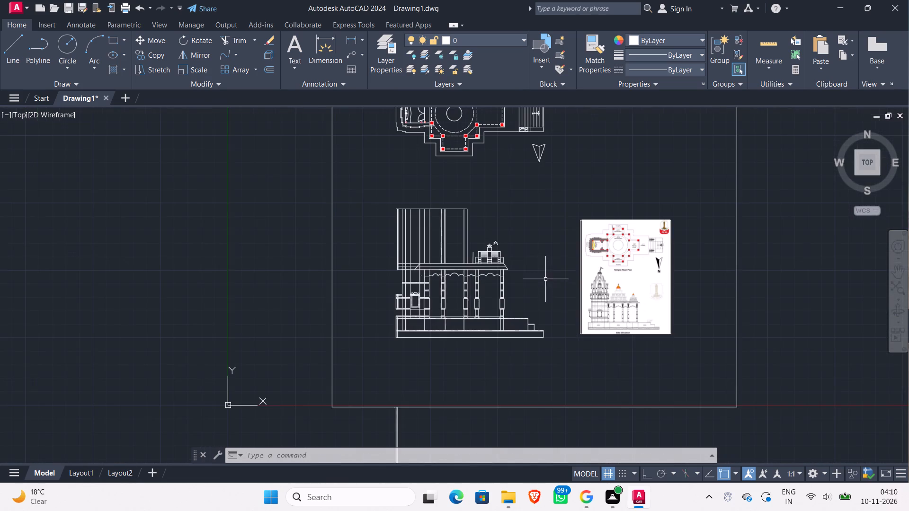
middle_drag(537, 267, 533, 341)
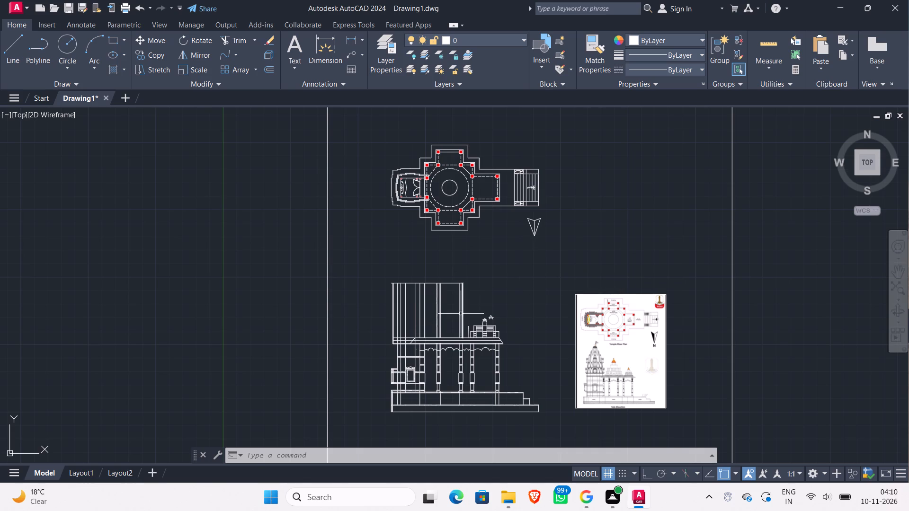
scroll(443, 340, up, 1)
middle_drag(448, 327, 325, 264)
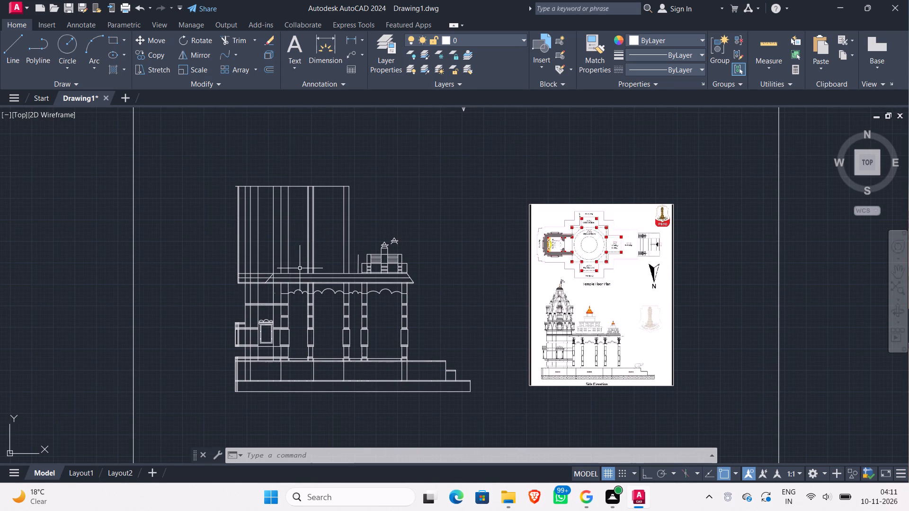
scroll(300, 268, up, 1)
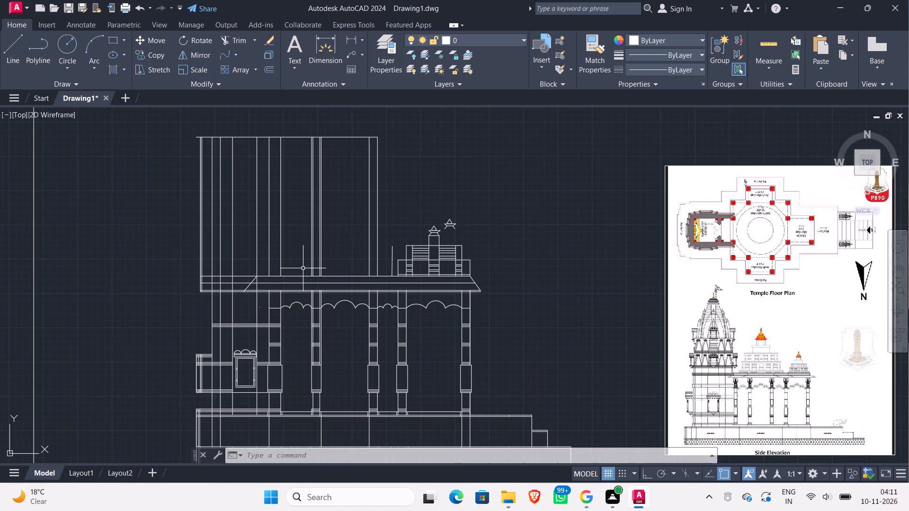
From the main roof's top edge, draw a line about 1'-9 3/4" up and 11'-6" across to the short vertical line beside the porch roof.
key(l)
key(Return)
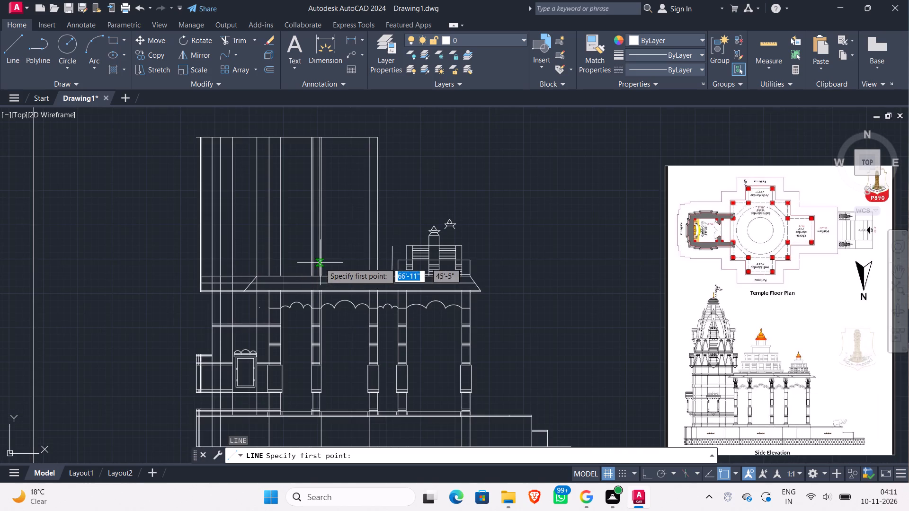
click(298, 275)
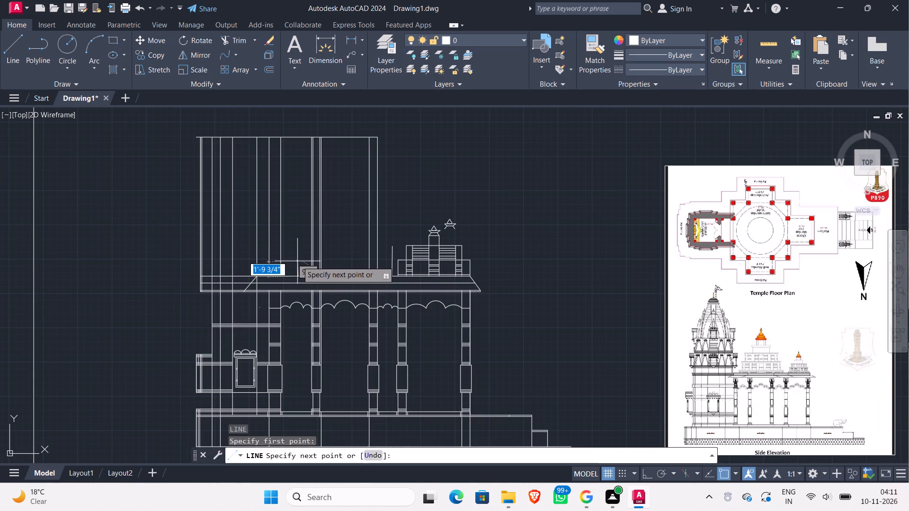
click(297, 261)
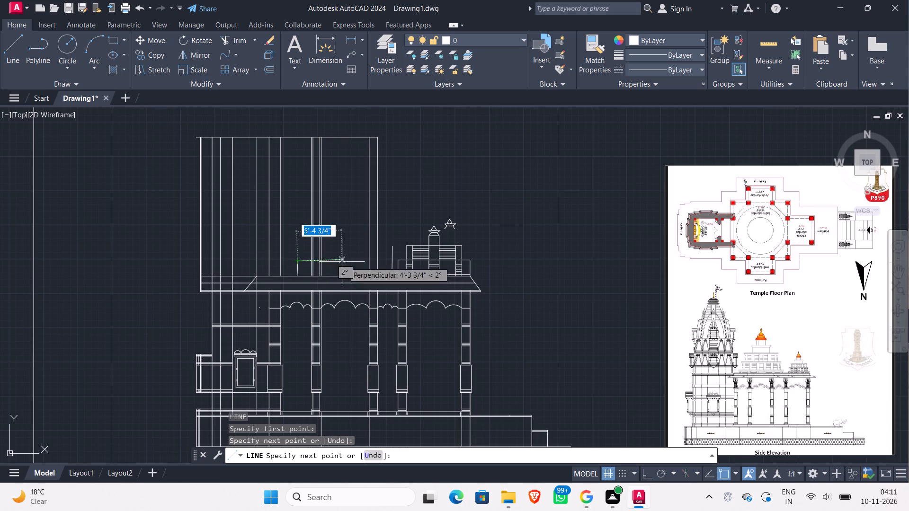
click(393, 263)
key(Escape)
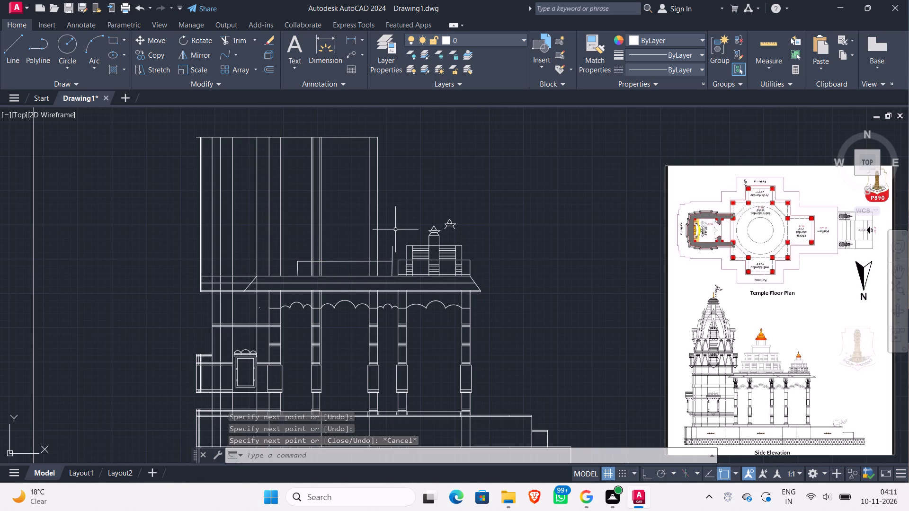
Trim the short vertical line's stub that projects above the new horizontal line.
text(tr)
key(Return)
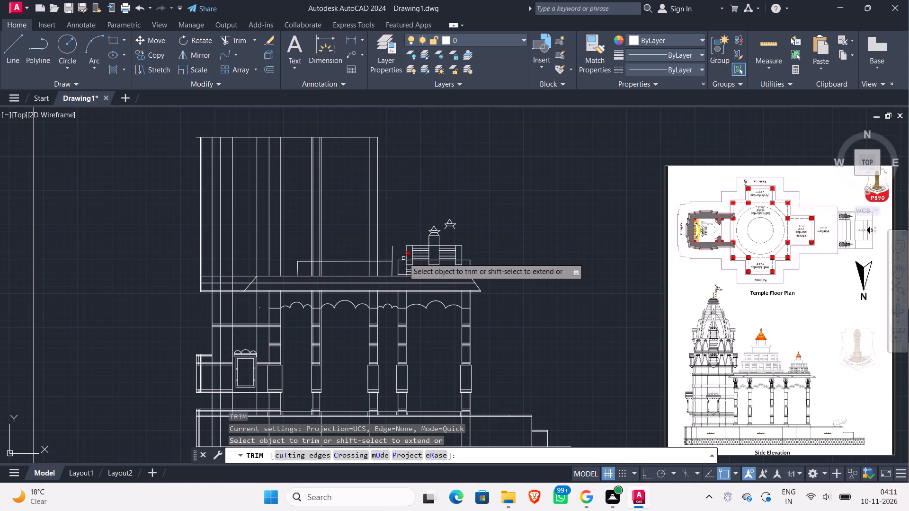
click(390, 254)
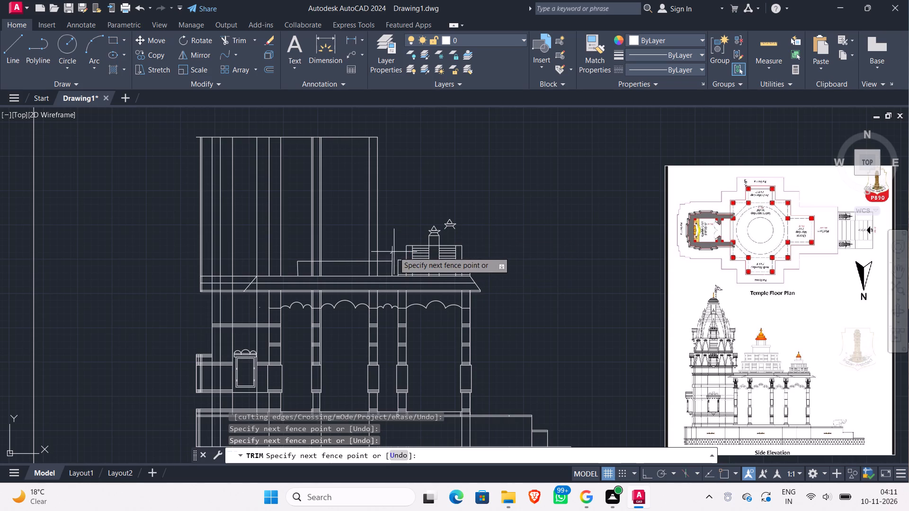
click(397, 250)
key(Escape)
Draw a horizontal line above the main hall roof's first tier, spanning between the inner column projection lines.
scroll(391, 238, down, 1)
middle_drag(391, 237, 369, 223)
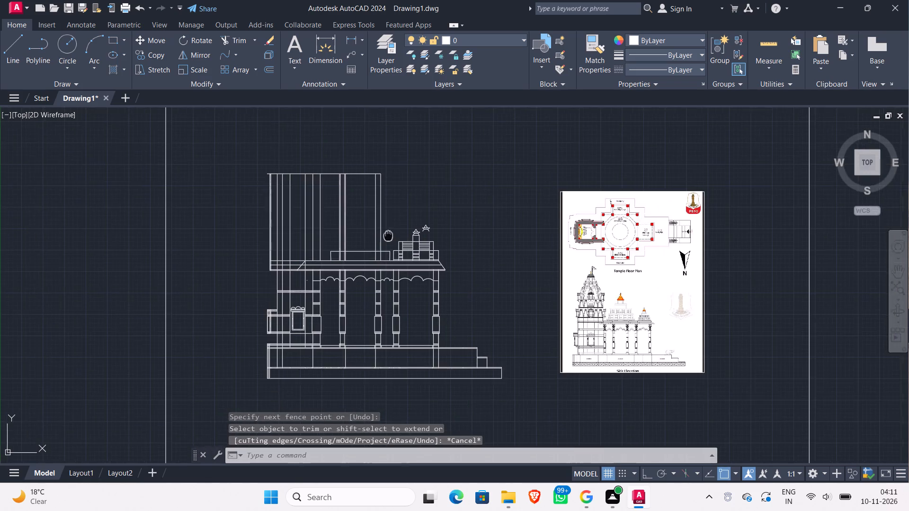
middle_drag(369, 223, 297, 192)
scroll(533, 276, up, 2)
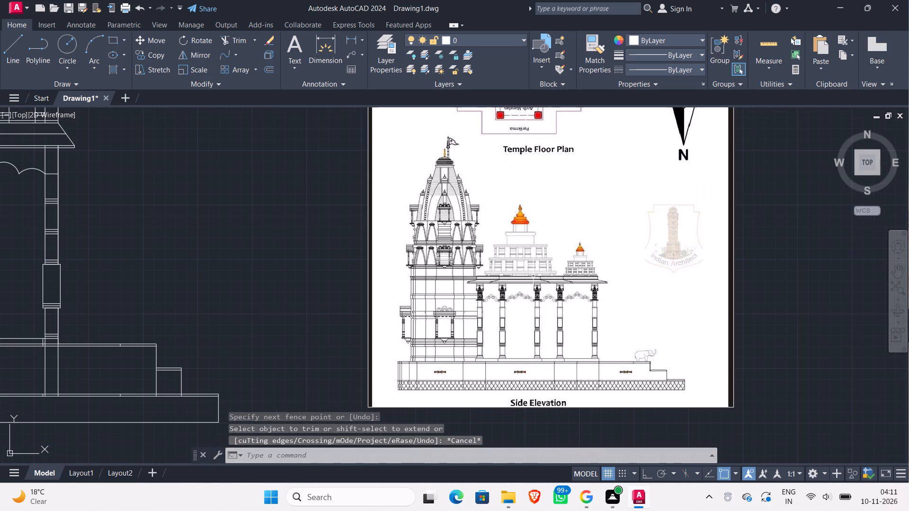
middle_drag(169, 247, 364, 281)
scroll(344, 261, down, 1)
middle_drag(332, 244, 365, 272)
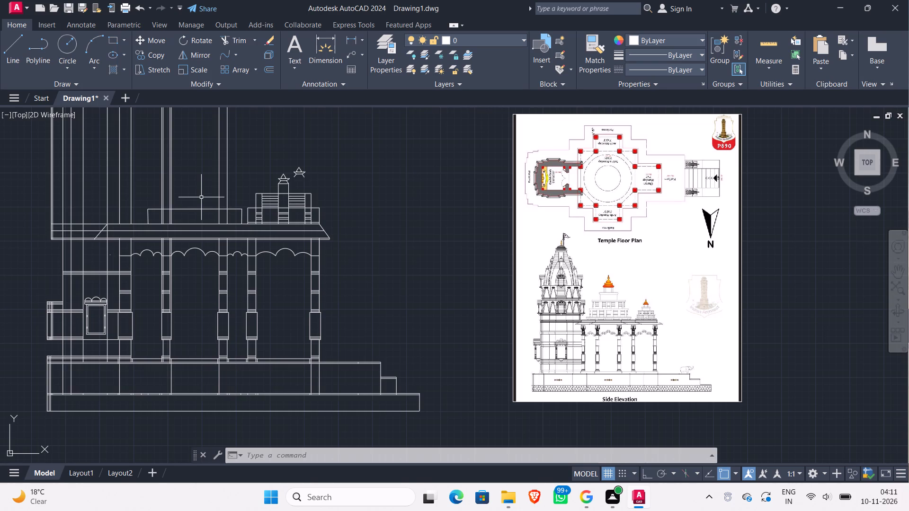
key(l)
key(Return)
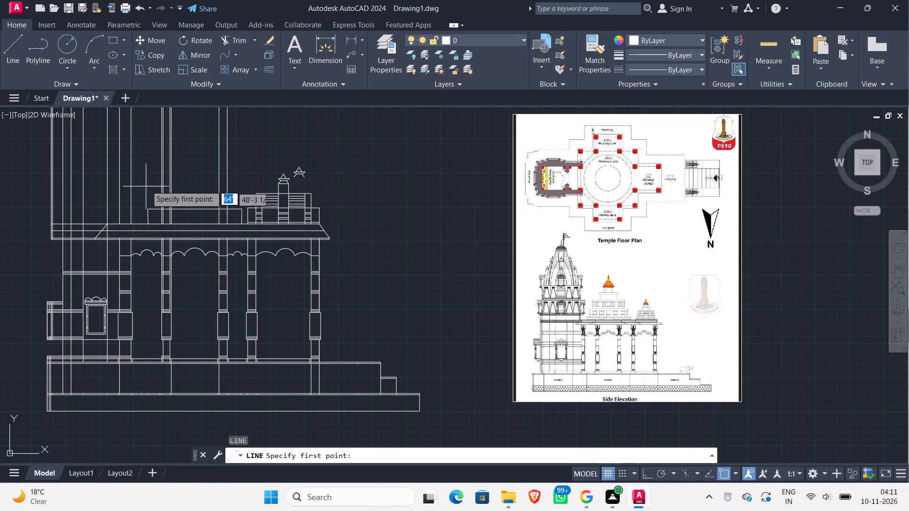
click(160, 187)
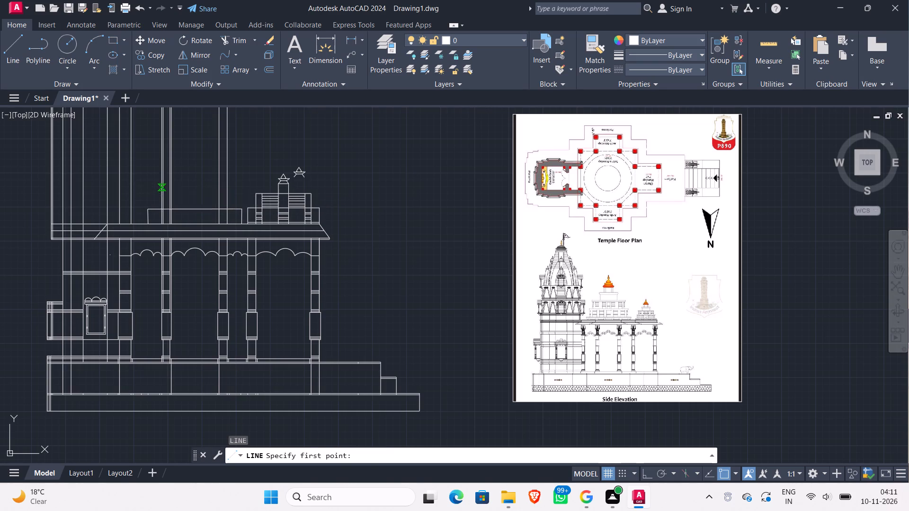
click(230, 187)
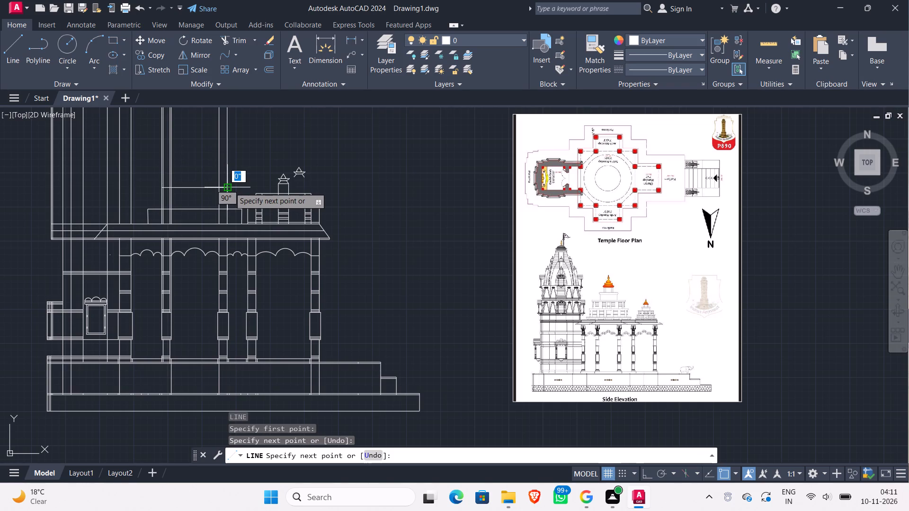
key(Escape)
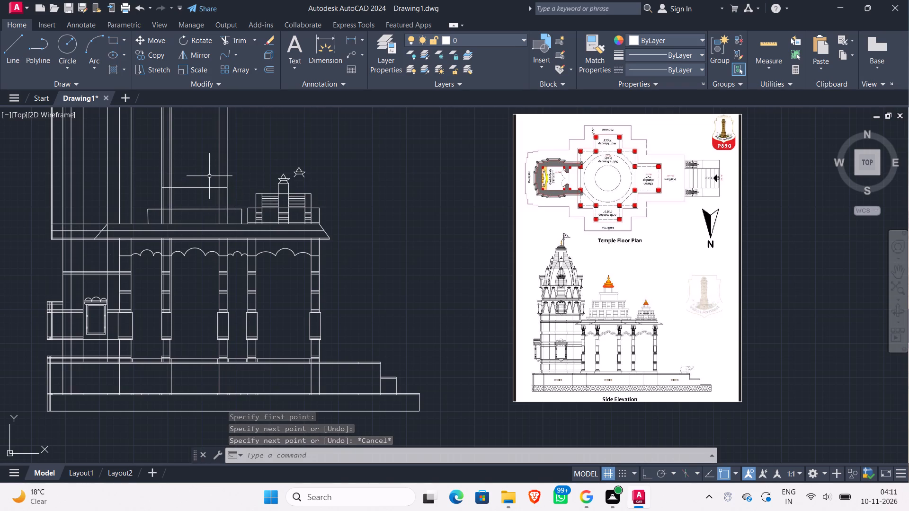
Draw a rectangular block about 3' wide and 2'-5" high on top of the new horizontal tier line.
key(l)
key(Return)
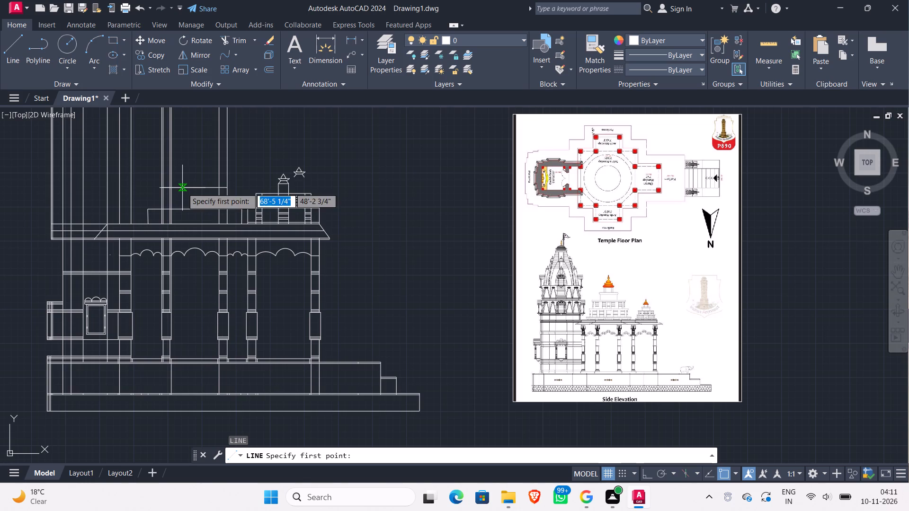
click(182, 188)
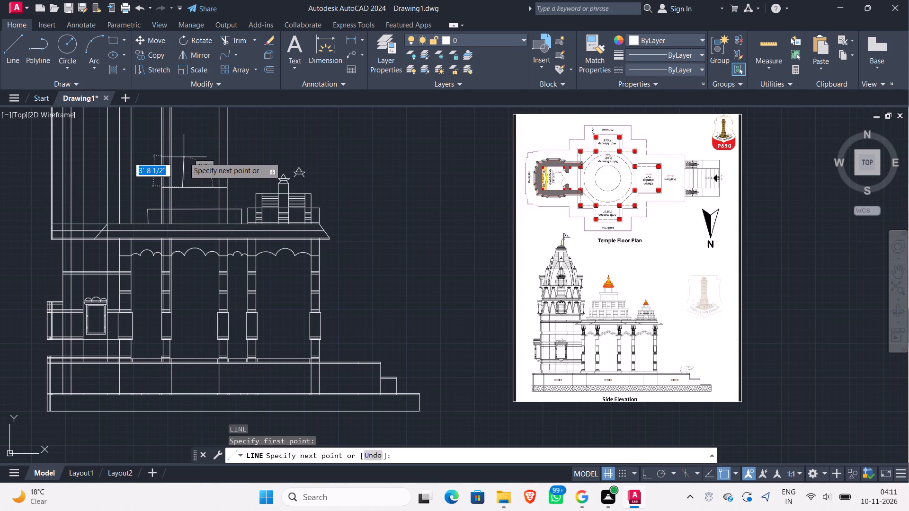
key(F8)
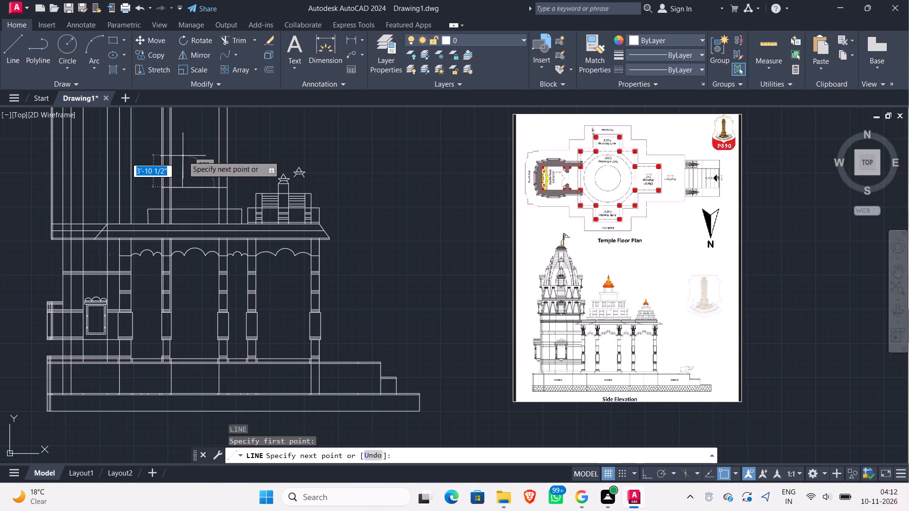
click(182, 167)
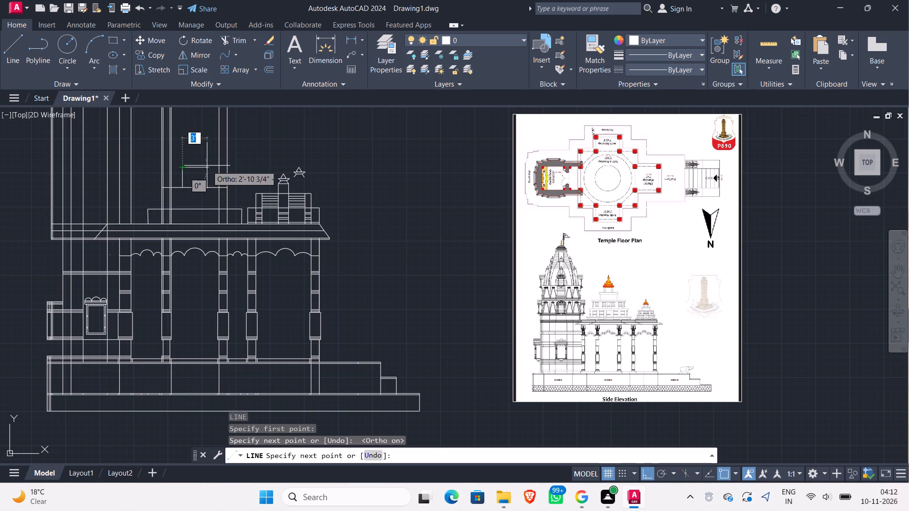
click(208, 168)
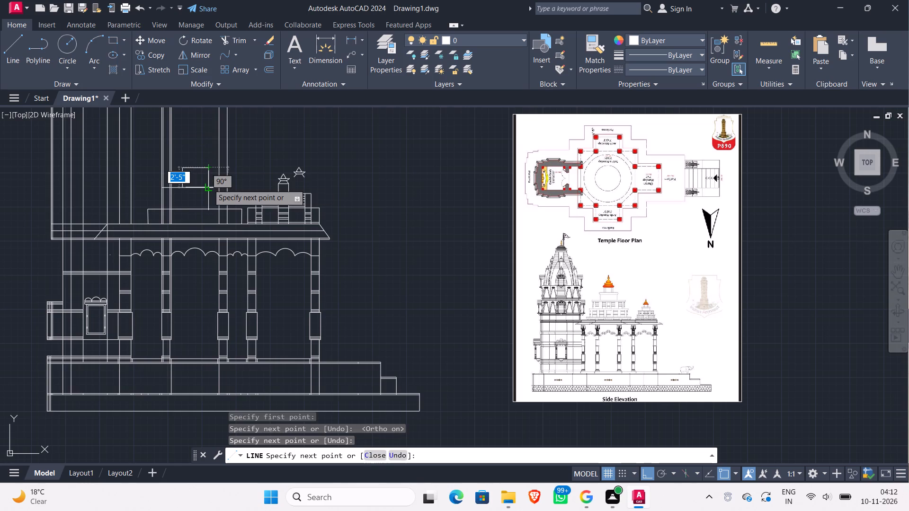
click(209, 185)
key(Escape)
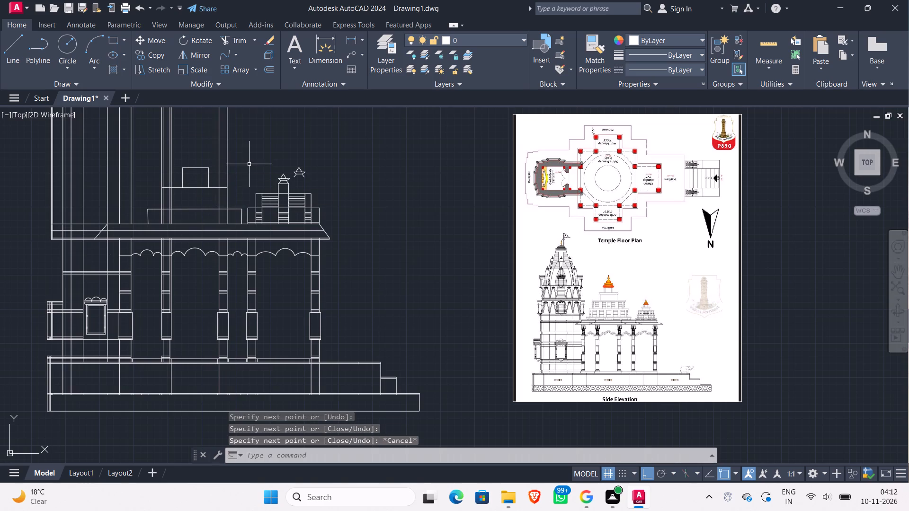
Trim the column projection lines that extend above the second tier, on both sides of the block.
text(tr)
key(Return)
key(Return)
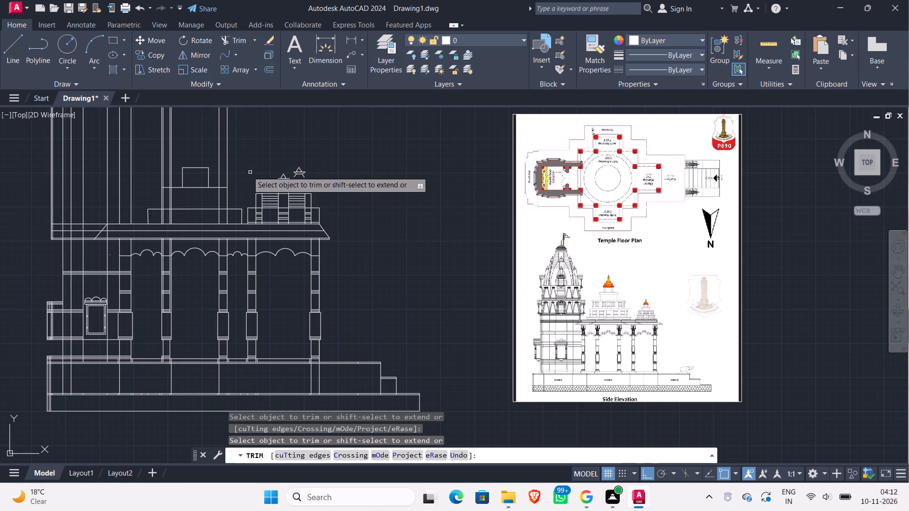
click(240, 159)
click(156, 138)
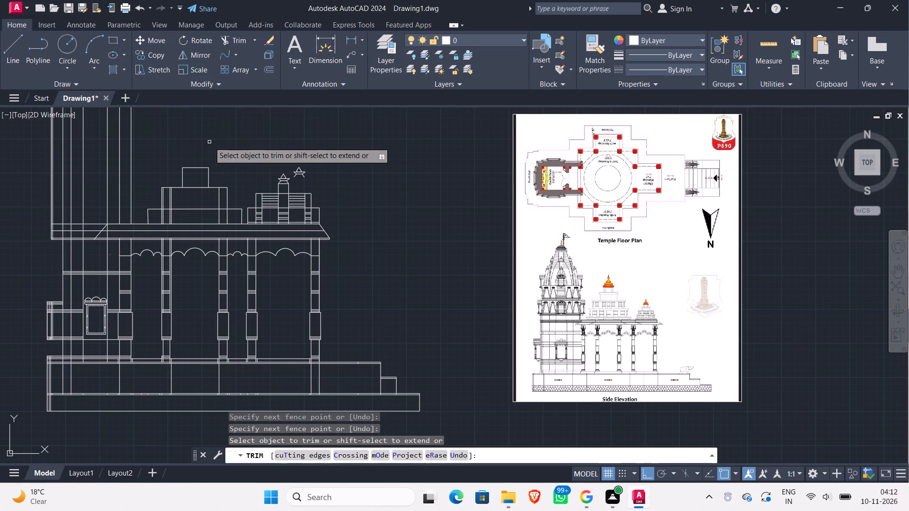
scroll(218, 144, down, 1)
middle_drag(223, 148, 230, 204)
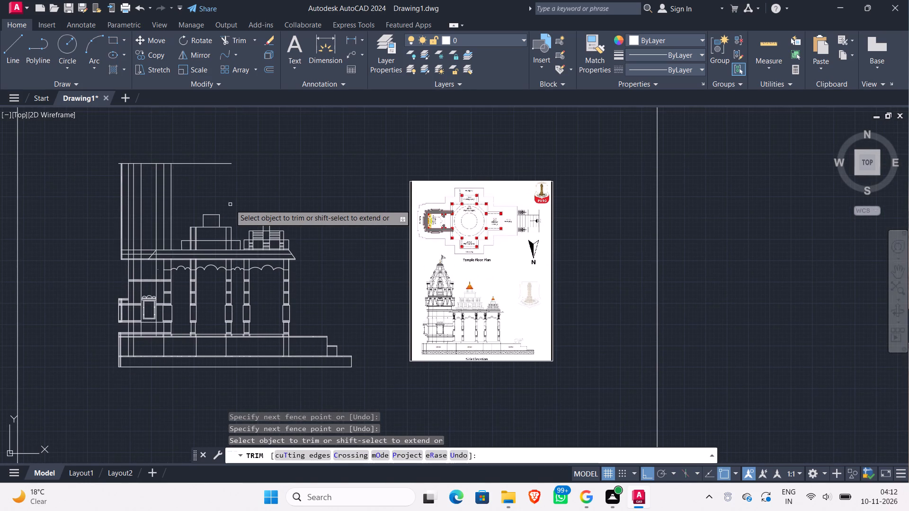
key(Escape)
Draw two slanted lines about 1'-7" long just above the block, one near each side, converging upward.
scroll(229, 217, up, 2)
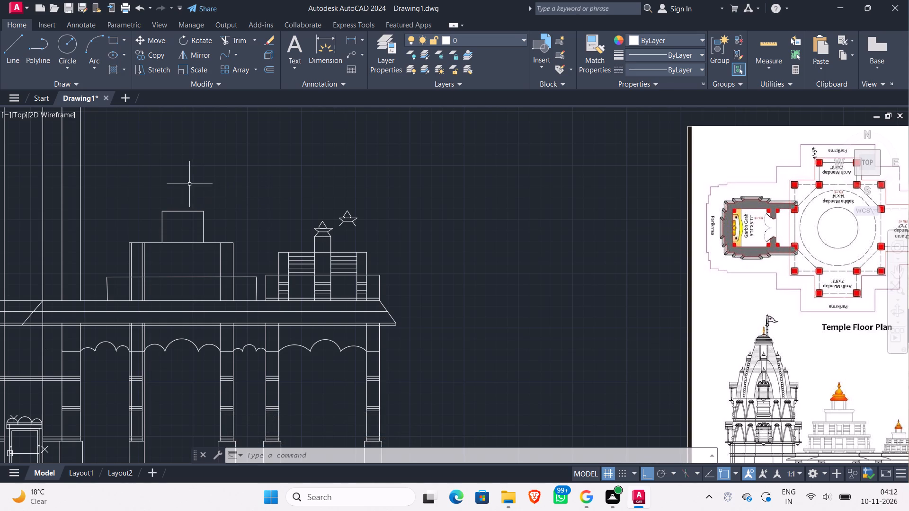
key(l)
key(Return)
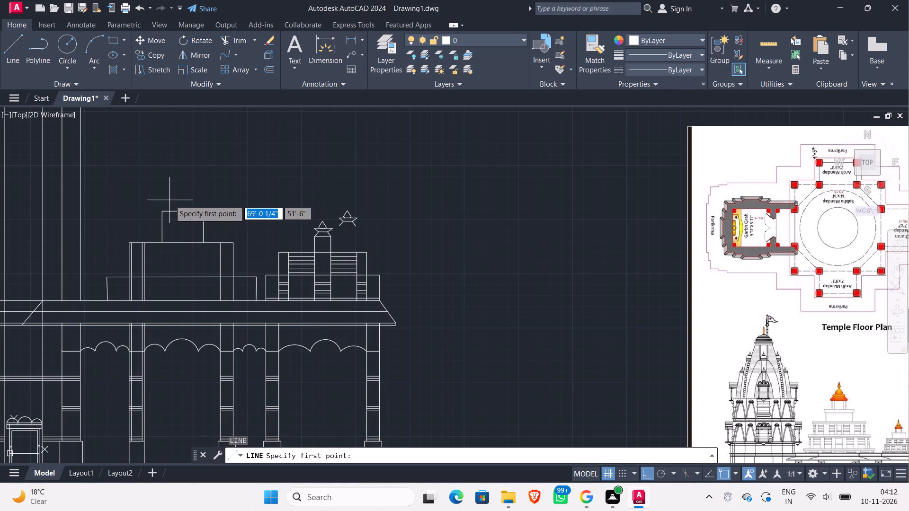
key(F8)
scroll(169, 200, up, 1)
click(172, 172)
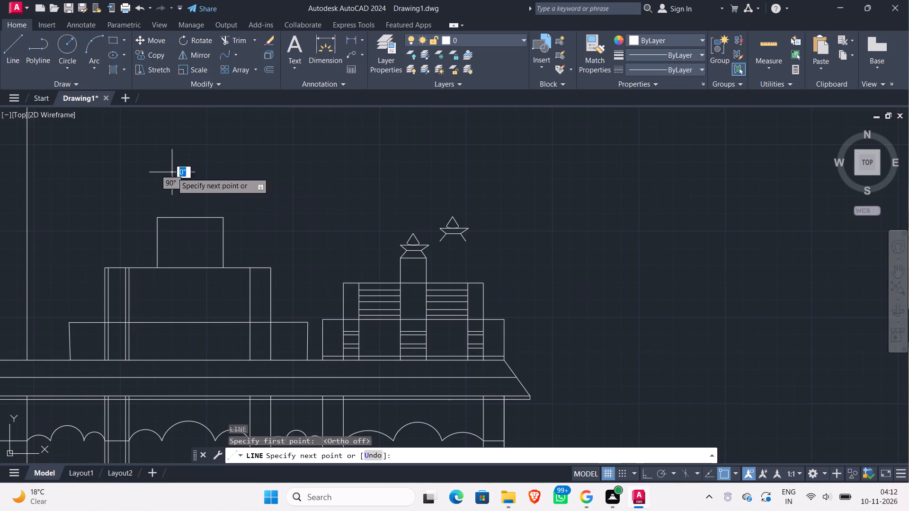
click(163, 207)
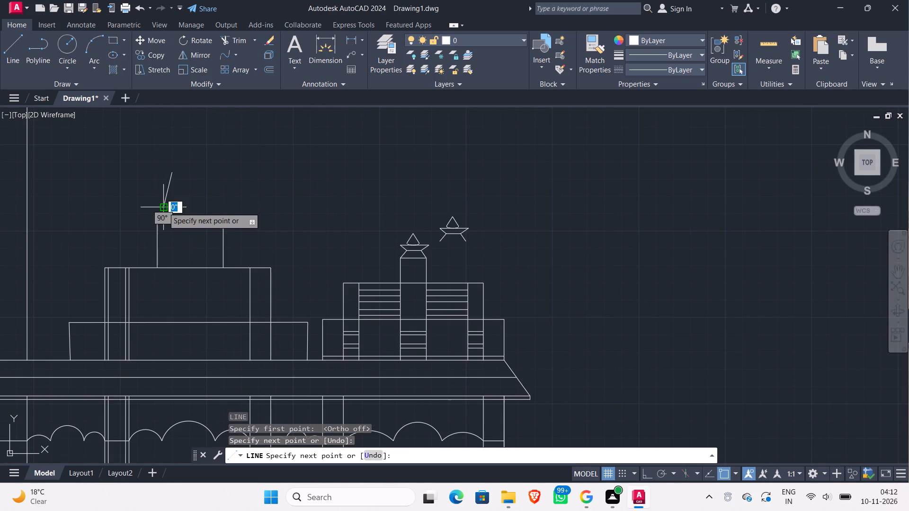
key(Escape)
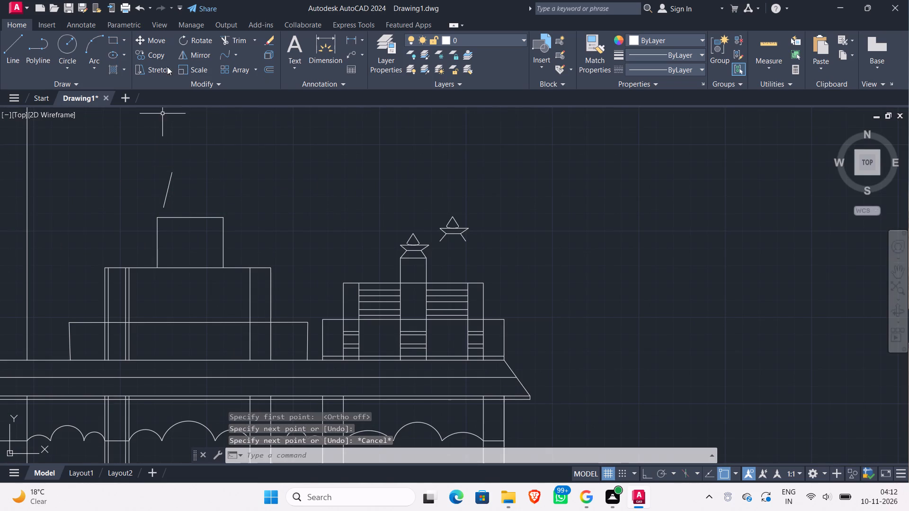
key(l)
key(Return)
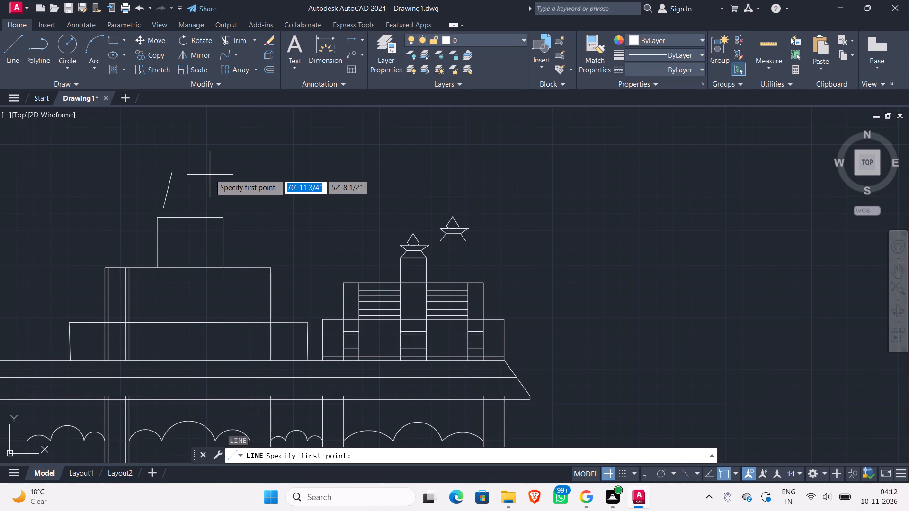
click(211, 174)
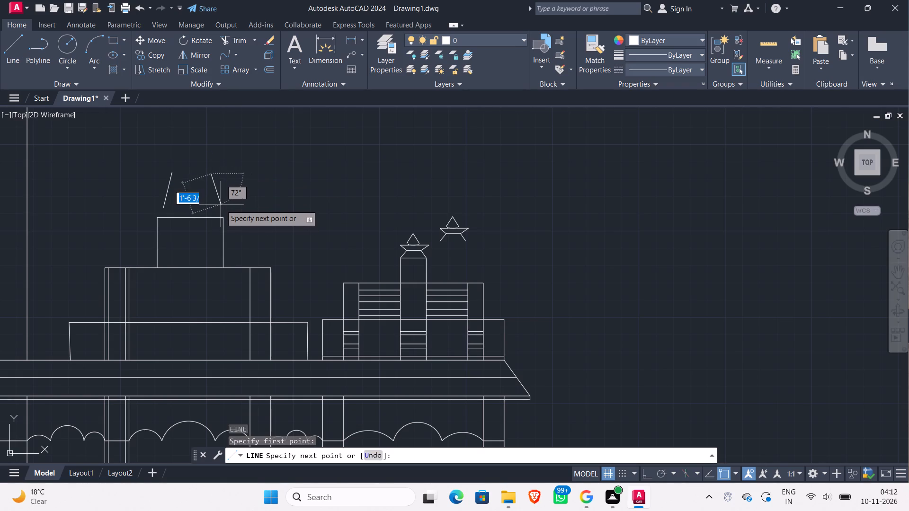
click(219, 206)
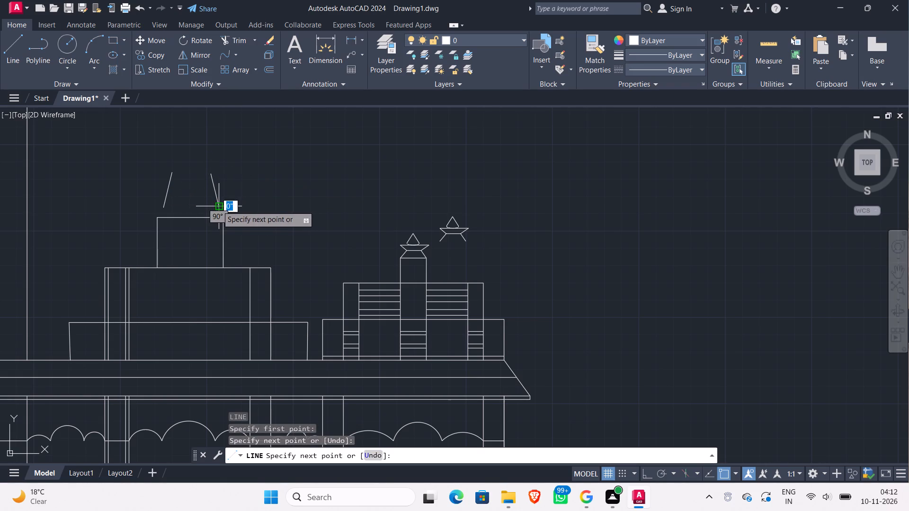
key(Escape)
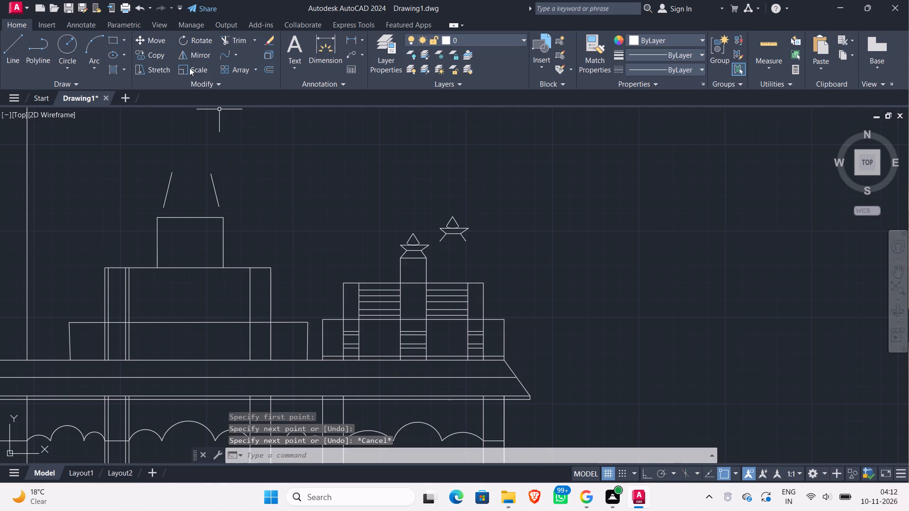
Join the lower ends of the two slanted lines with a Blend Curves spline to form a rounded base.
click(237, 54)
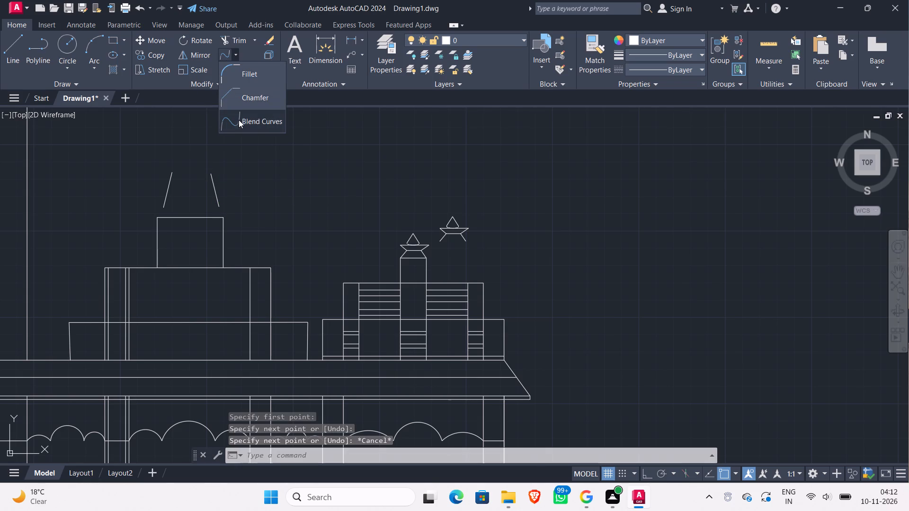
click(240, 120)
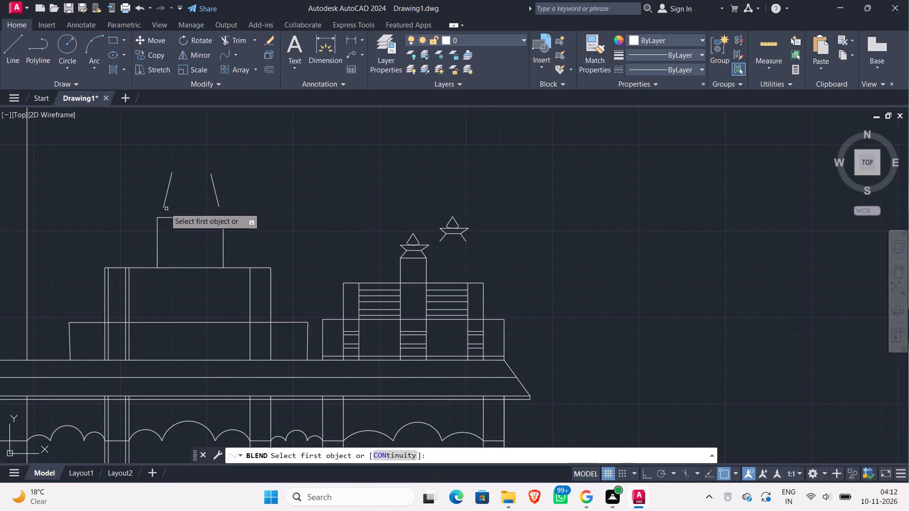
click(165, 202)
click(217, 199)
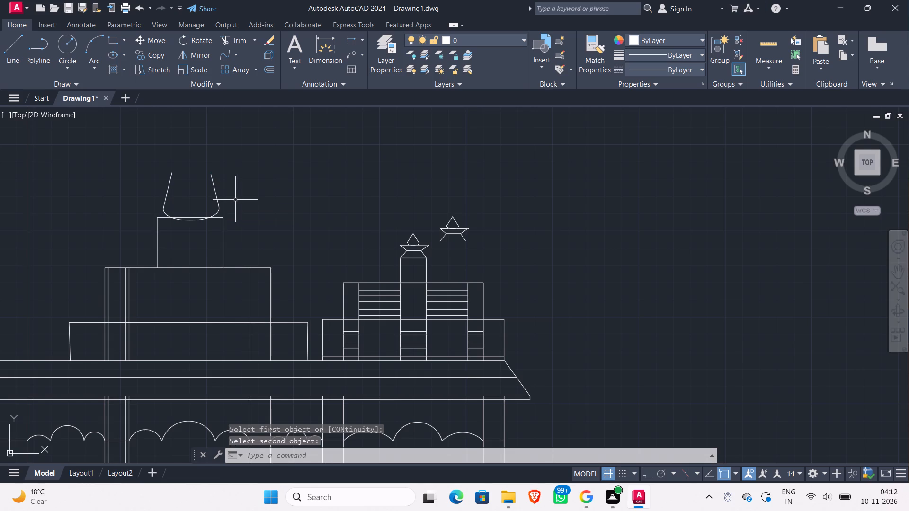
Draw a three-point arc inside the rounded finial base, about 2'-6" across between the two slanted lines and continuing past the right one.
scroll(227, 190, down, 2)
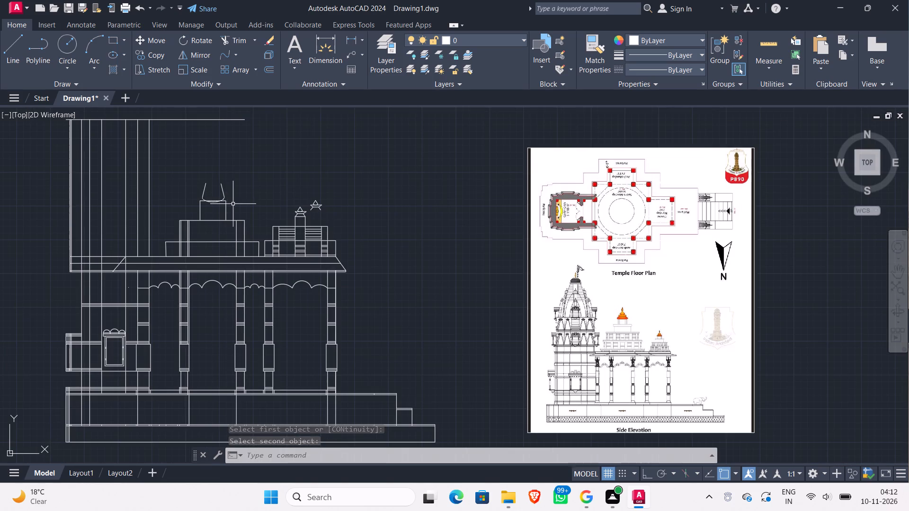
scroll(233, 204, up, 3)
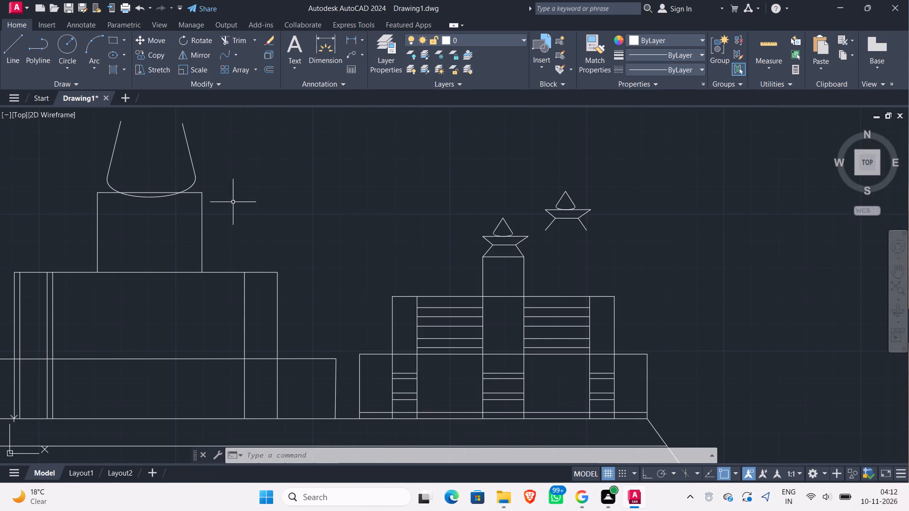
scroll(232, 202, down, 3)
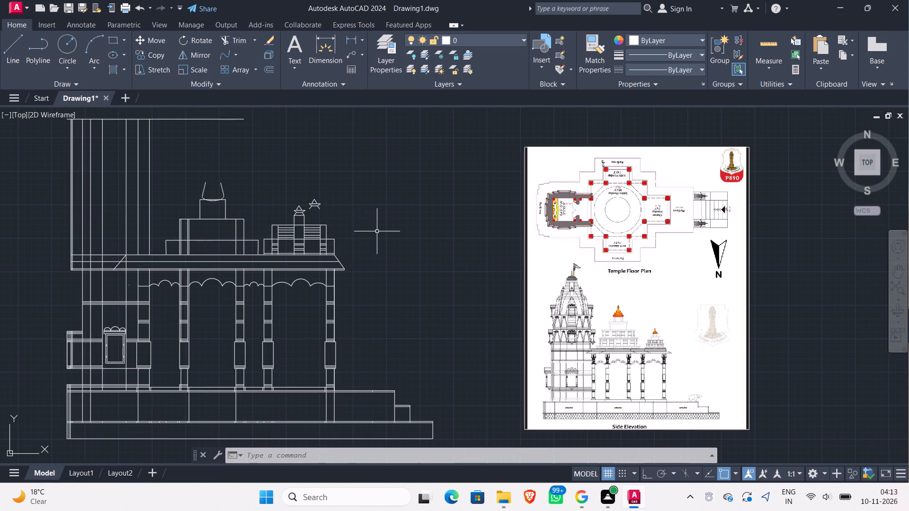
scroll(216, 208, up, 2)
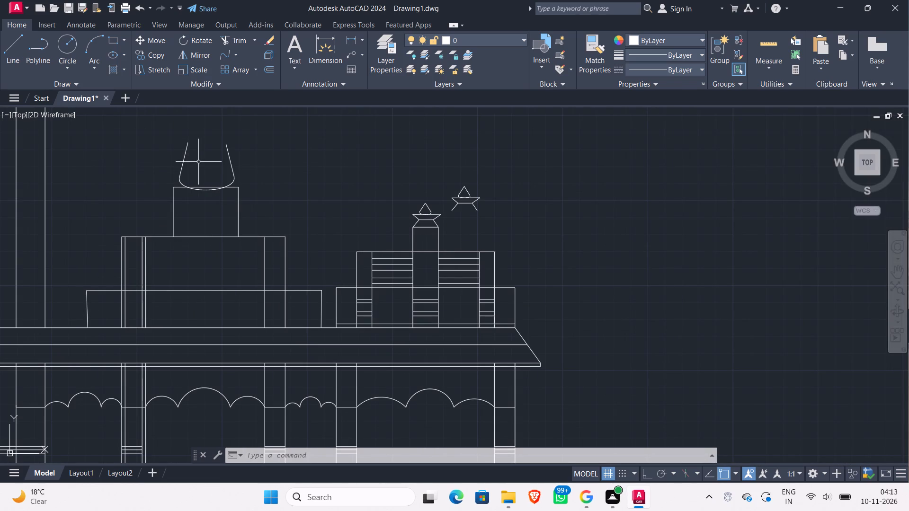
click(91, 46)
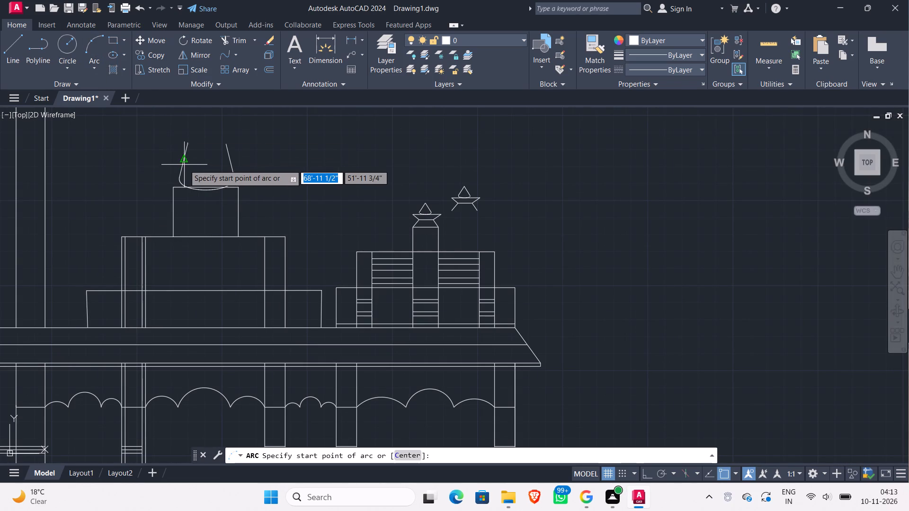
scroll(182, 166, up, 2)
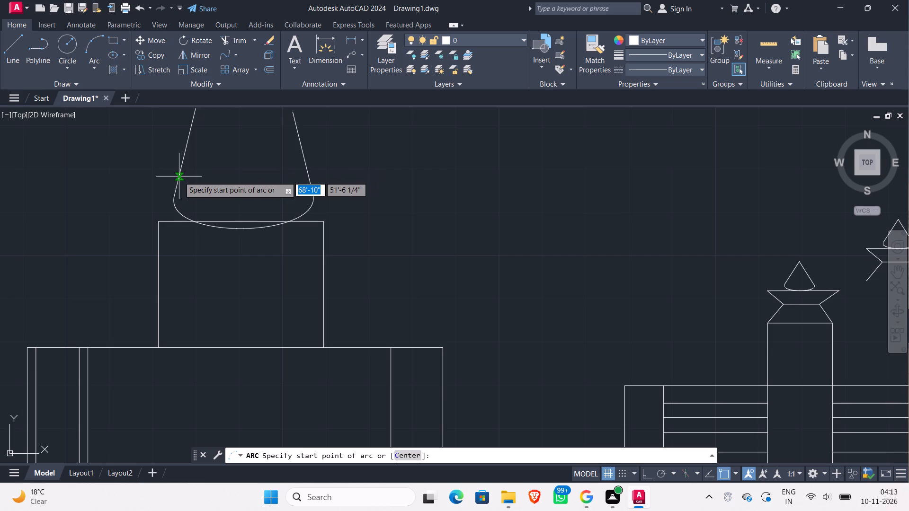
click(179, 176)
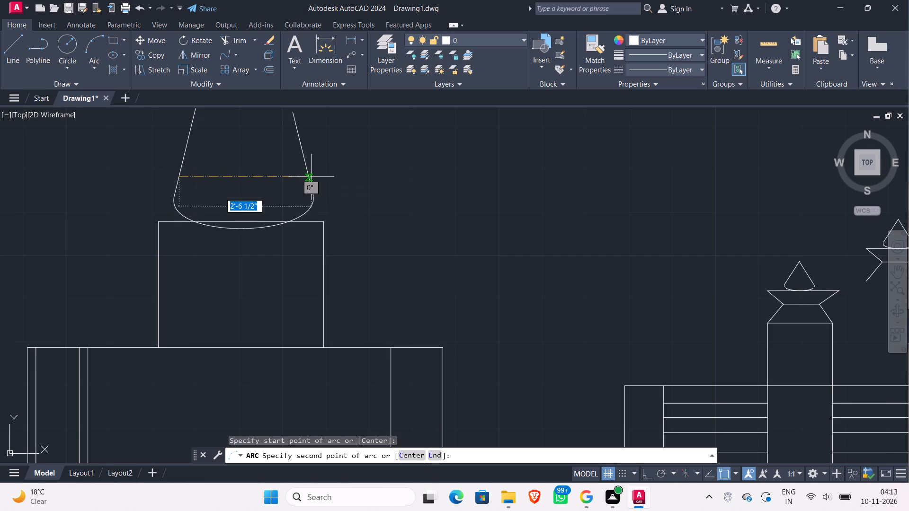
key(F8)
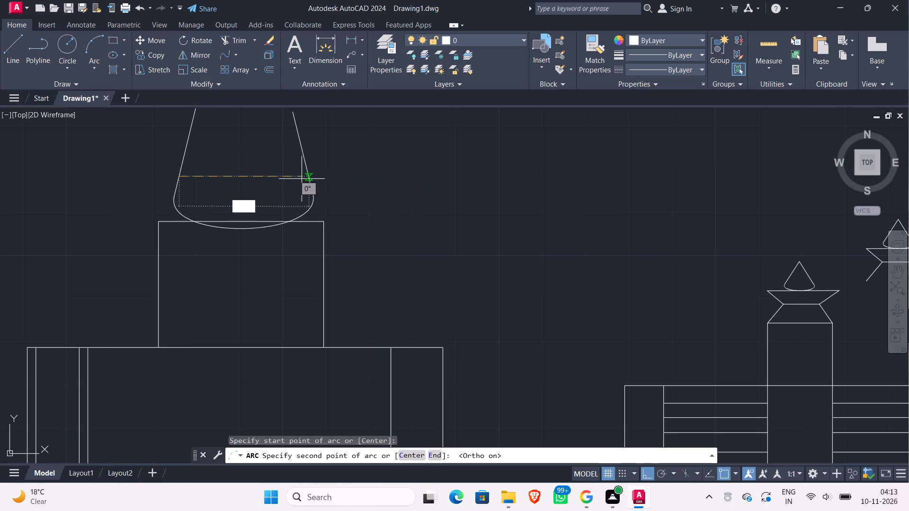
click(308, 175)
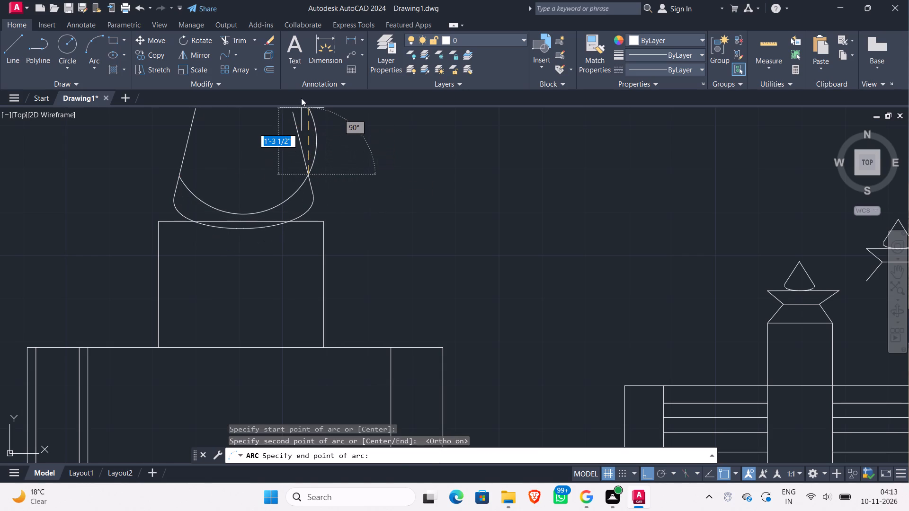
middle_drag(306, 133, 304, 307)
scroll(306, 164, down, 1)
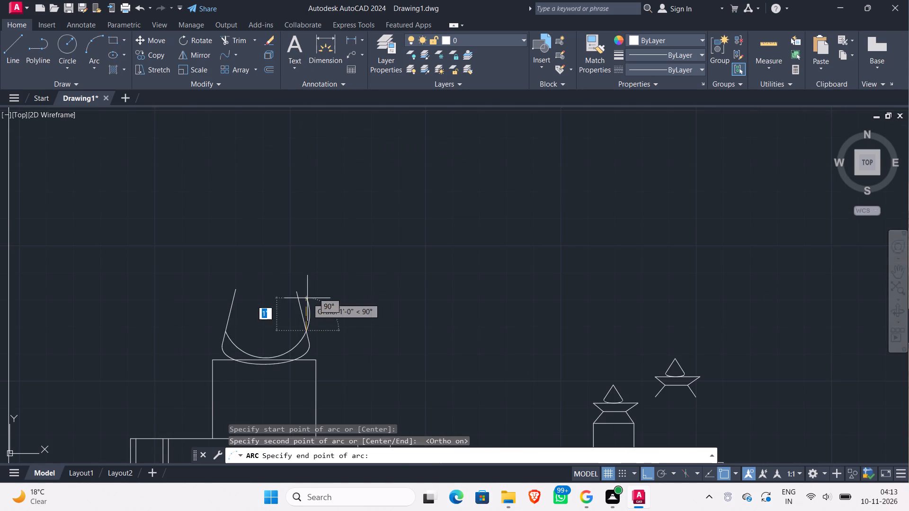
click(310, 268)
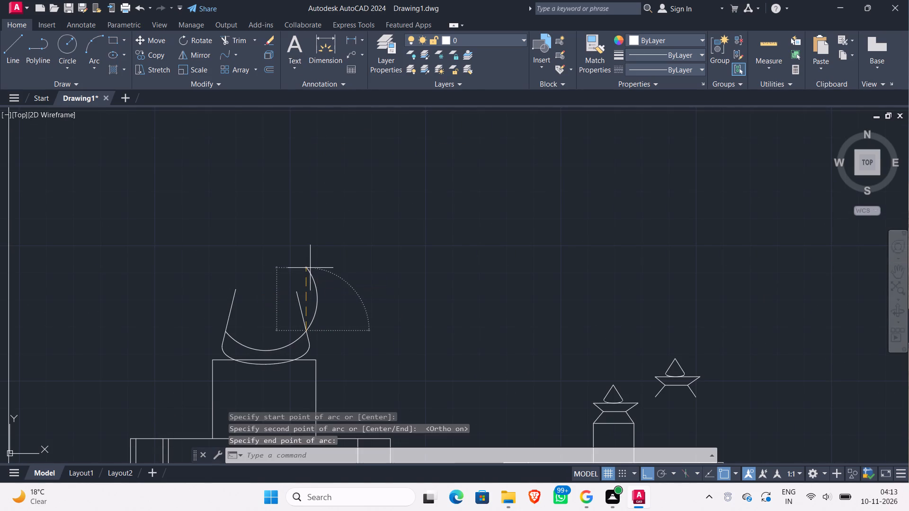
Trim the part of the arc that extends outside the right slanted line of the finial.
key(t)
key(r)
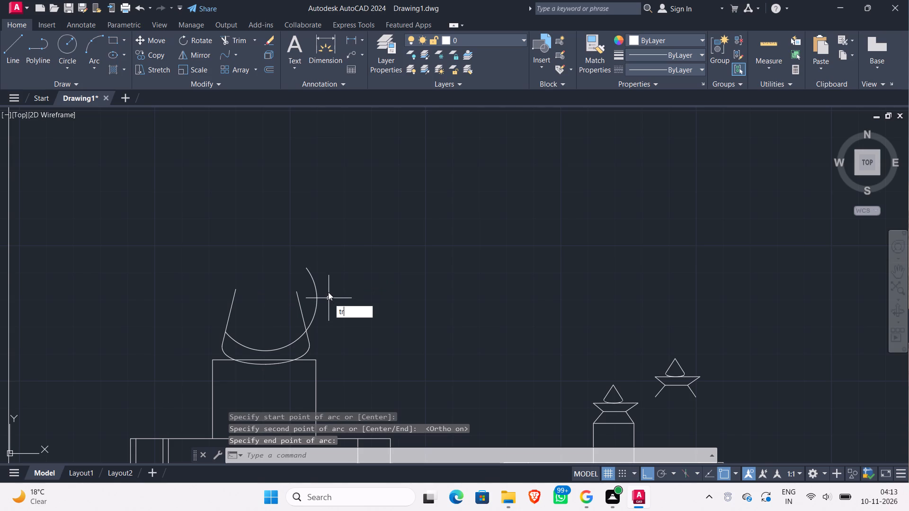
key(Return)
key(Return)
click(327, 320)
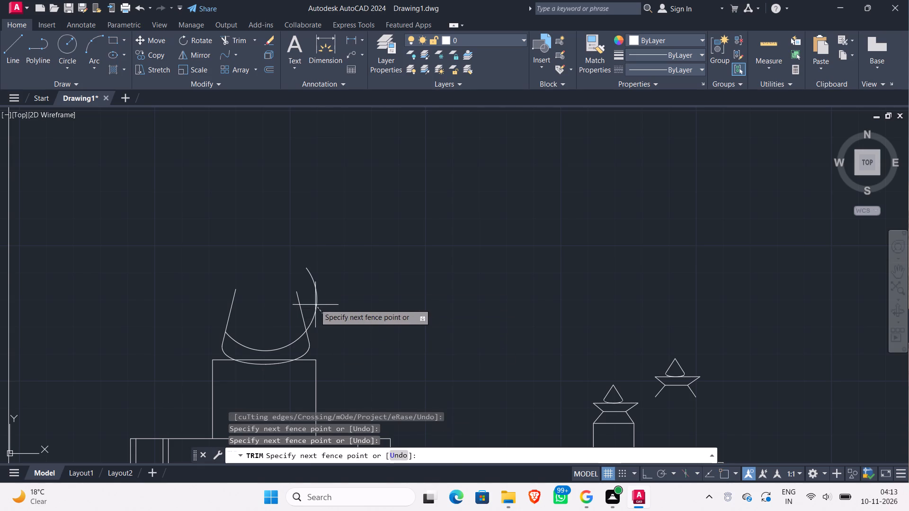
click(312, 299)
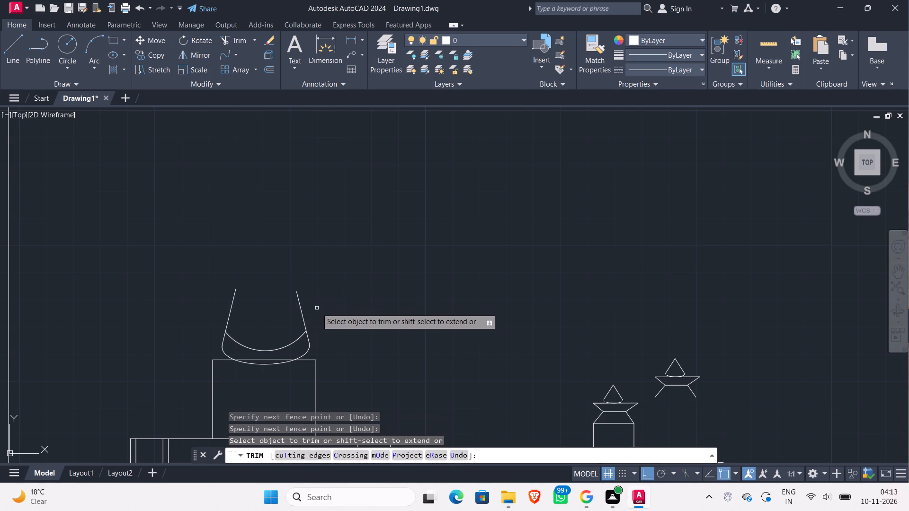
Start a line for the next part of the finial on the main hall's roof block.
scroll(317, 308, down, 3)
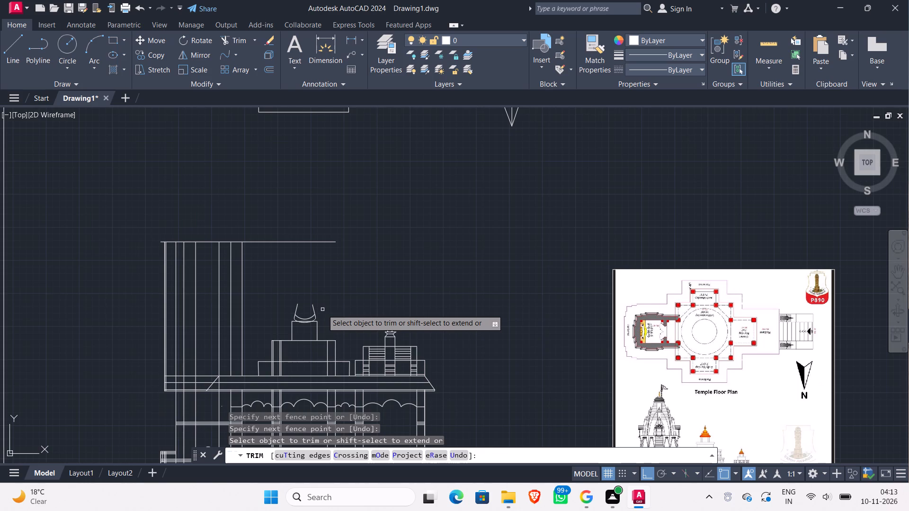
scroll(322, 309, up, 2)
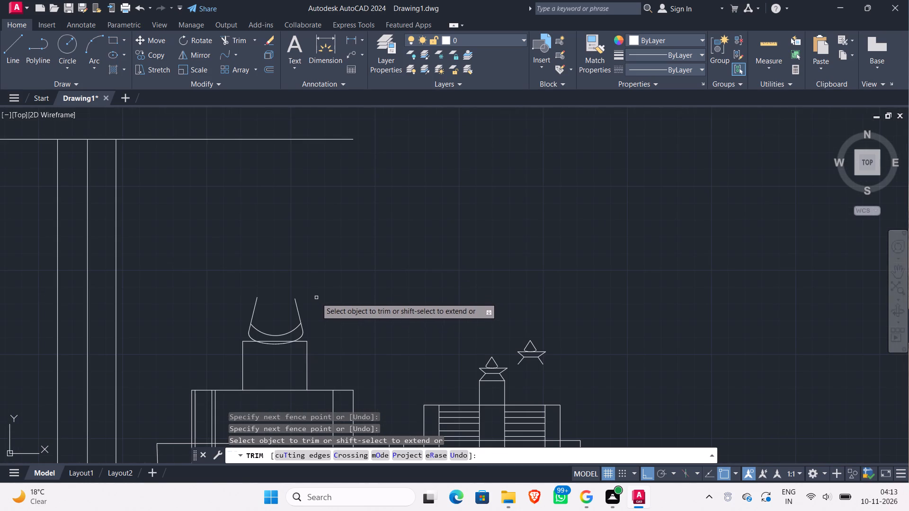
key(l)
key(Return)
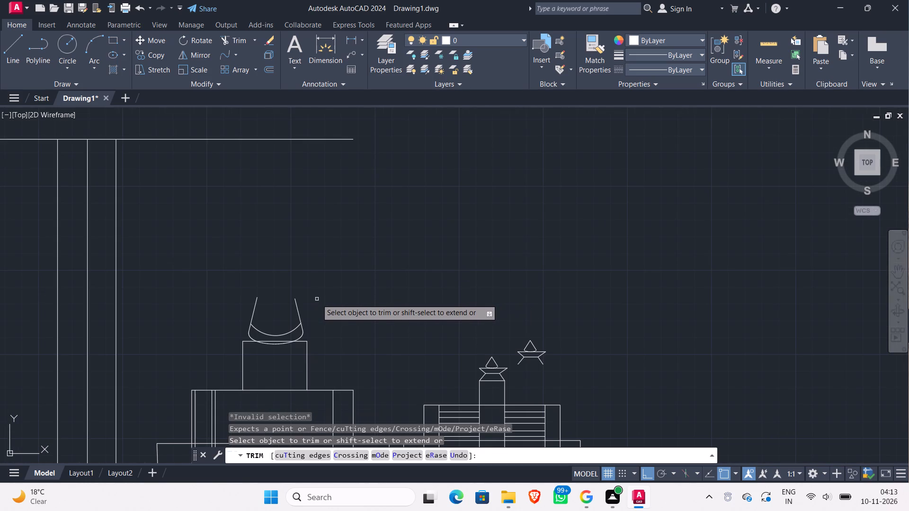
Draw a line closing the open top of the rounded dome between its two slanted side lines.
key(Escape)
key(l)
key(Return)
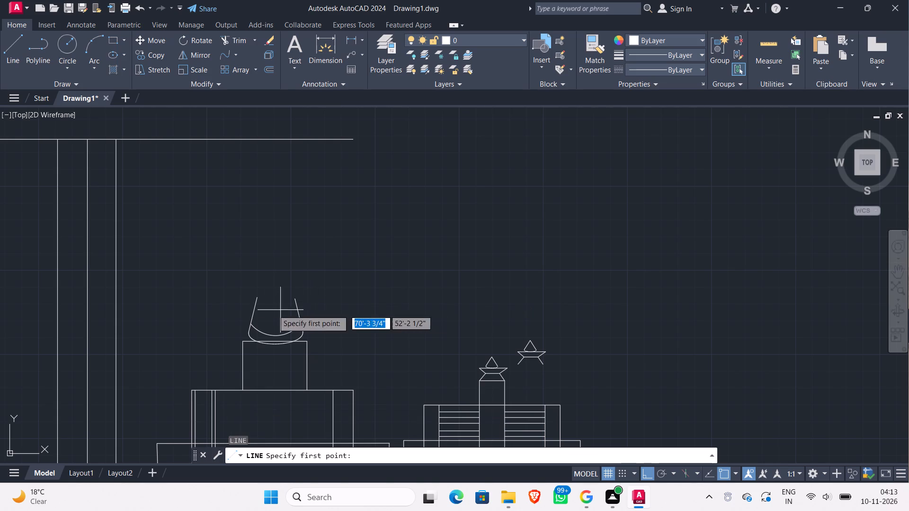
click(254, 298)
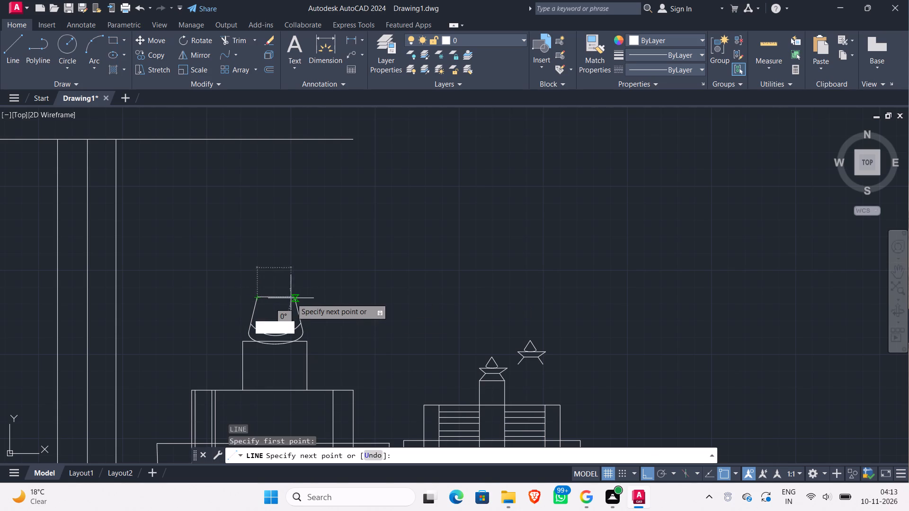
click(294, 298)
key(Escape)
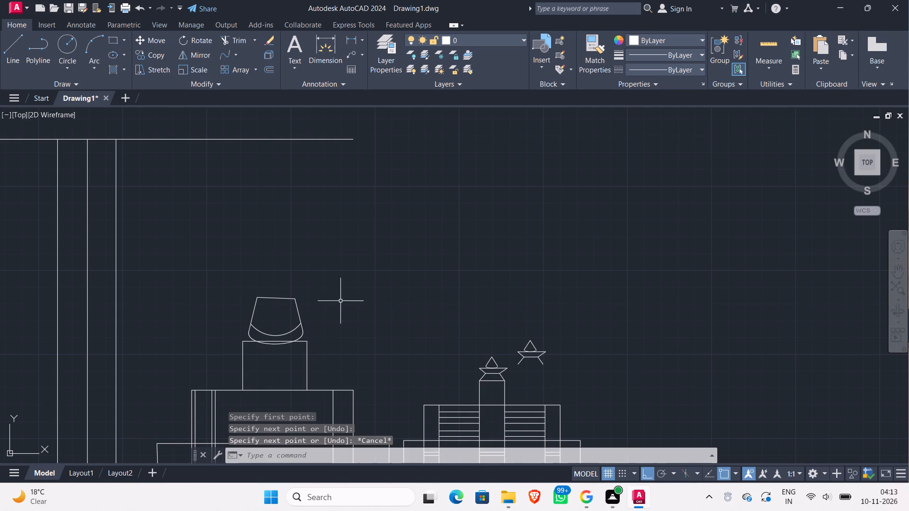
Move the loose finial from beside the small tower onto the dome's top edge, with Ortho off.
click(553, 375)
click(505, 331)
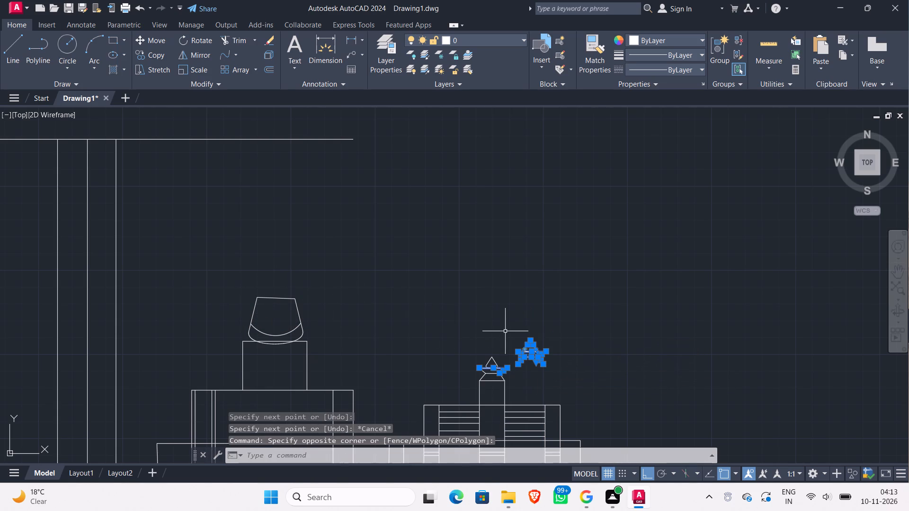
key(Escape)
click(557, 376)
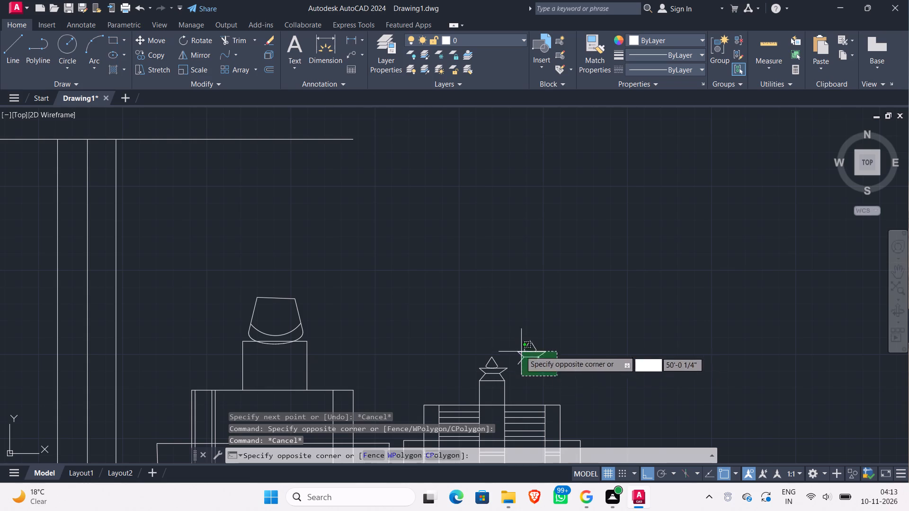
click(515, 340)
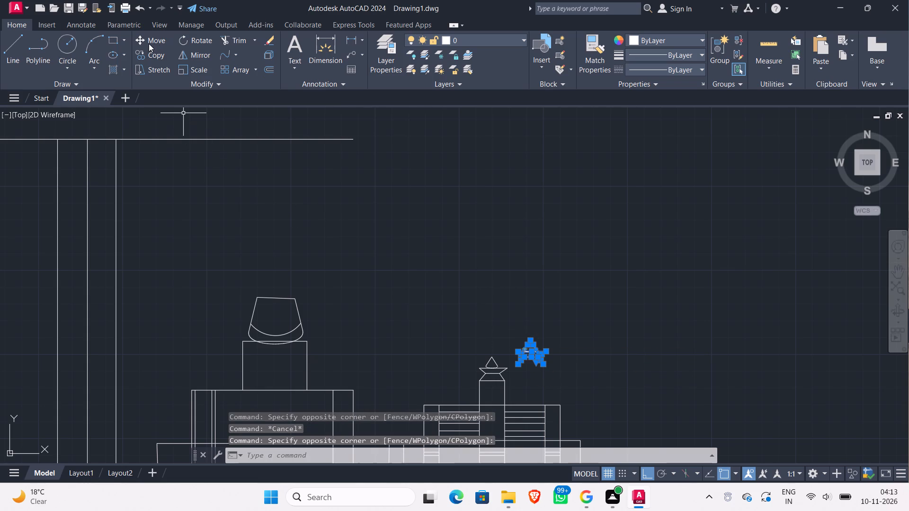
click(148, 39)
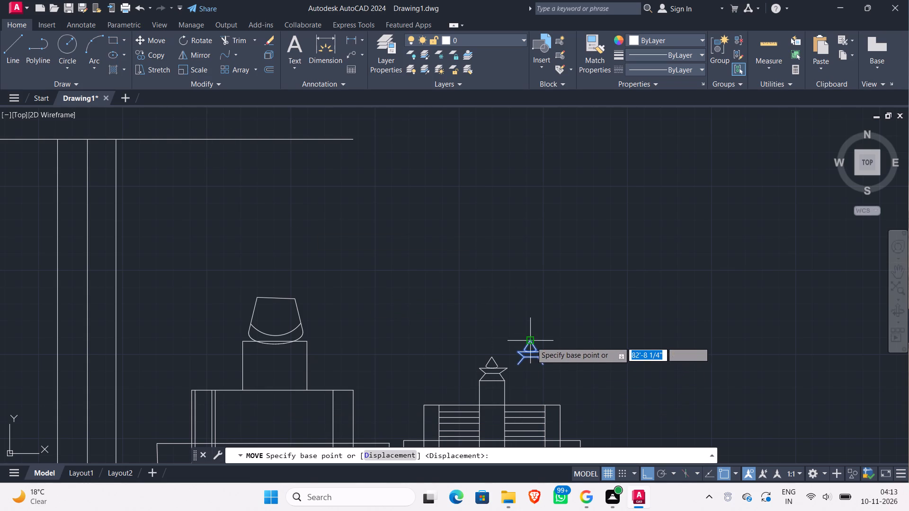
click(517, 364)
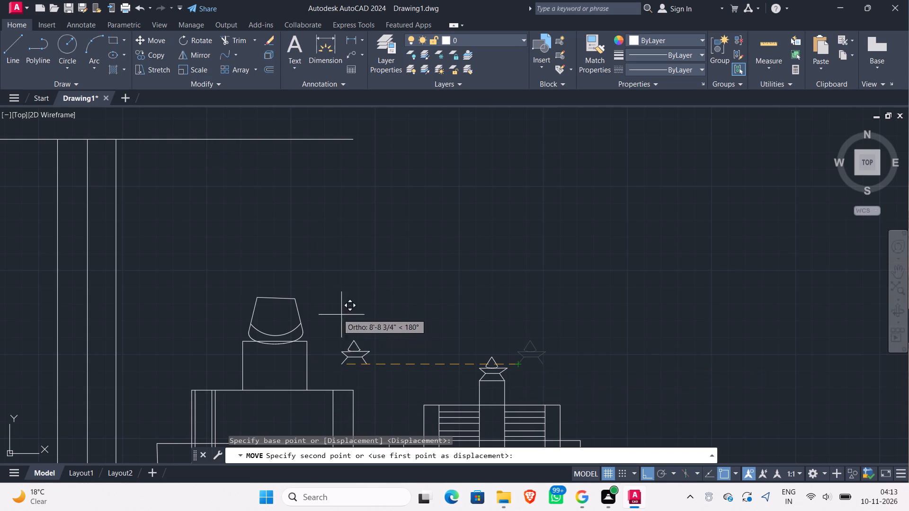
key(F8)
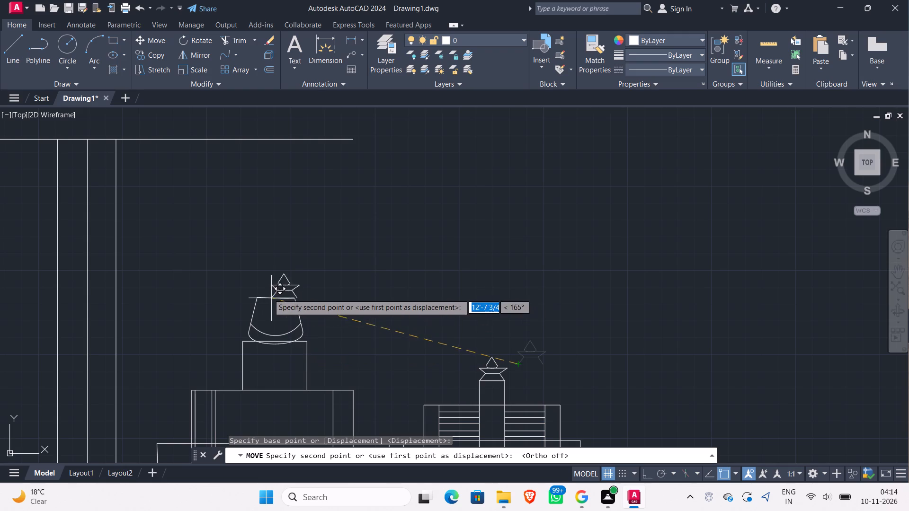
scroll(263, 297, up, 2)
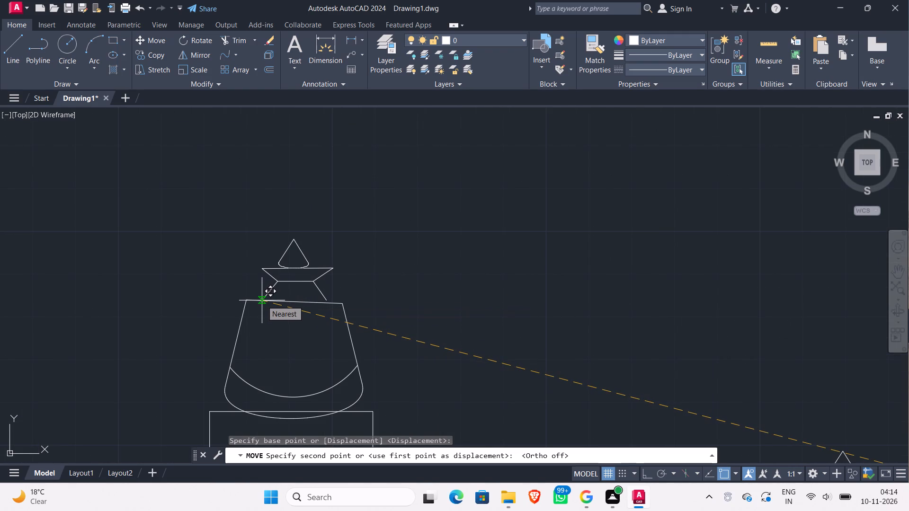
click(262, 300)
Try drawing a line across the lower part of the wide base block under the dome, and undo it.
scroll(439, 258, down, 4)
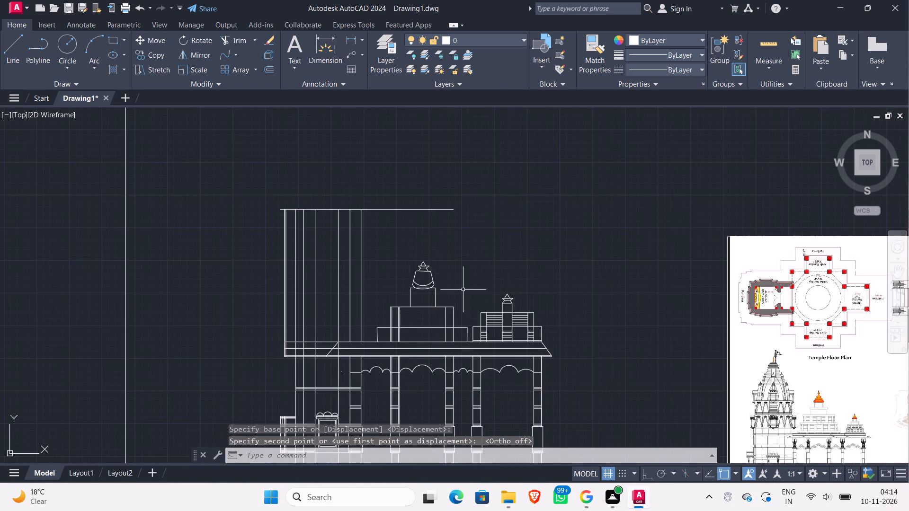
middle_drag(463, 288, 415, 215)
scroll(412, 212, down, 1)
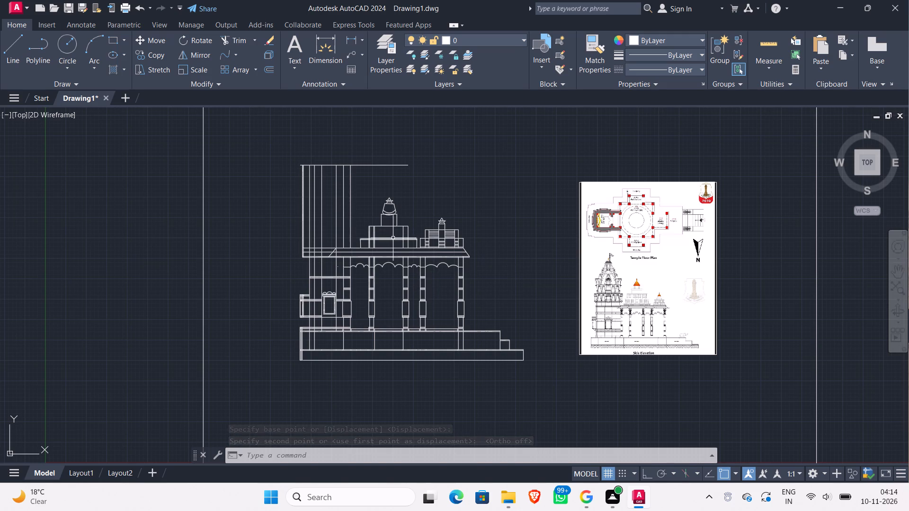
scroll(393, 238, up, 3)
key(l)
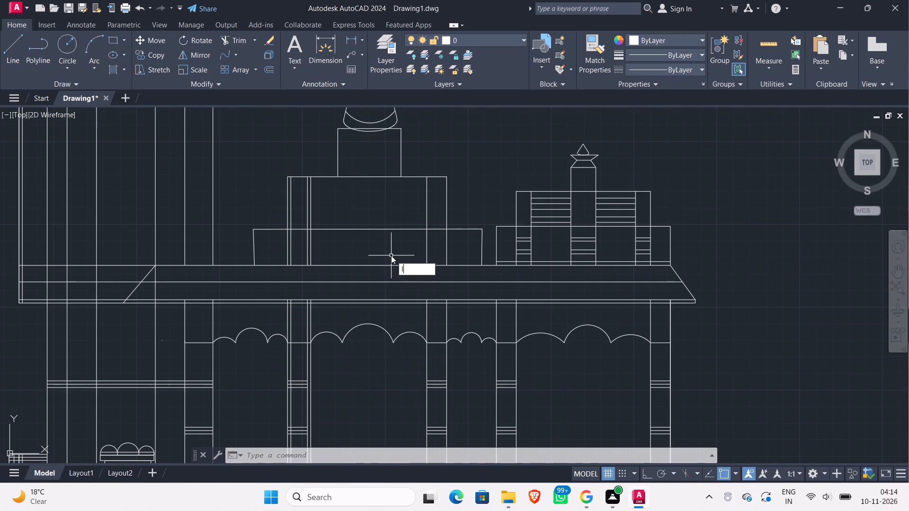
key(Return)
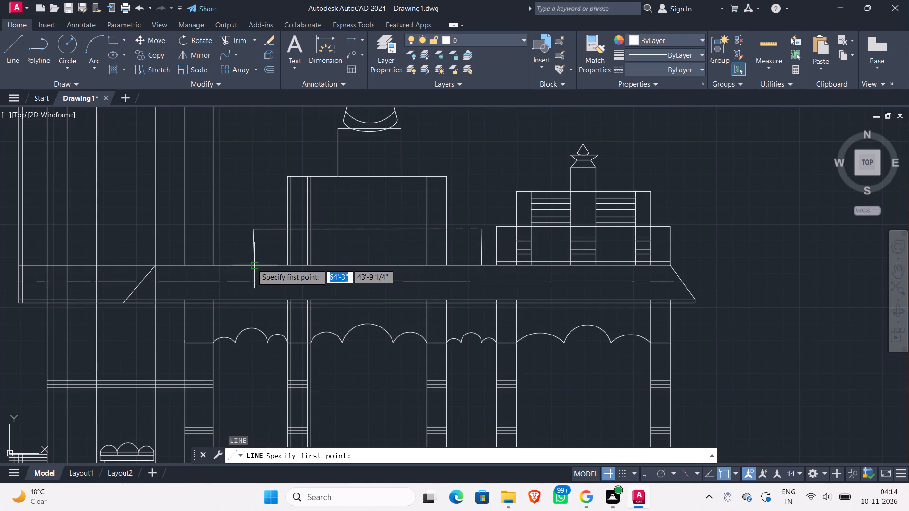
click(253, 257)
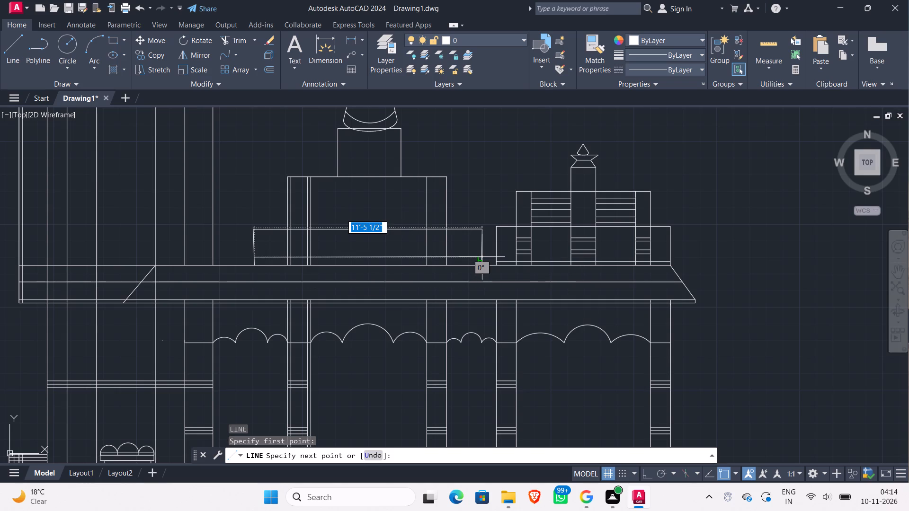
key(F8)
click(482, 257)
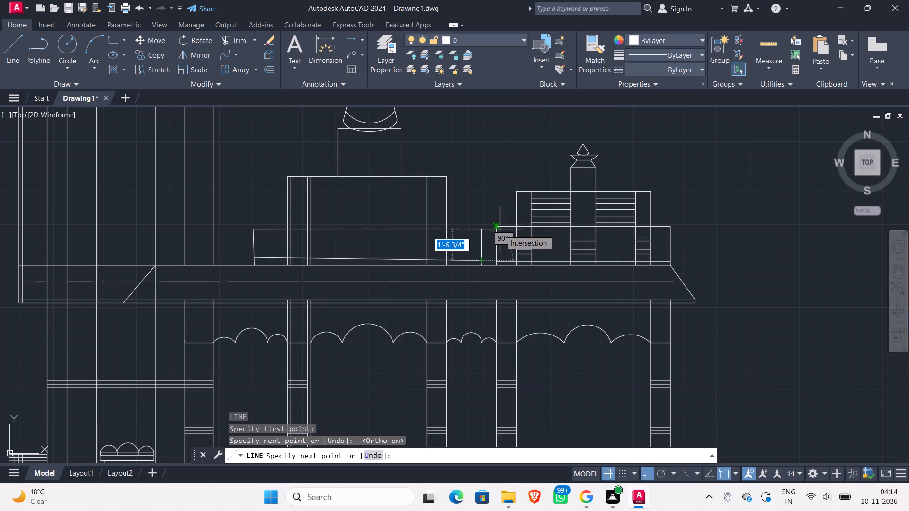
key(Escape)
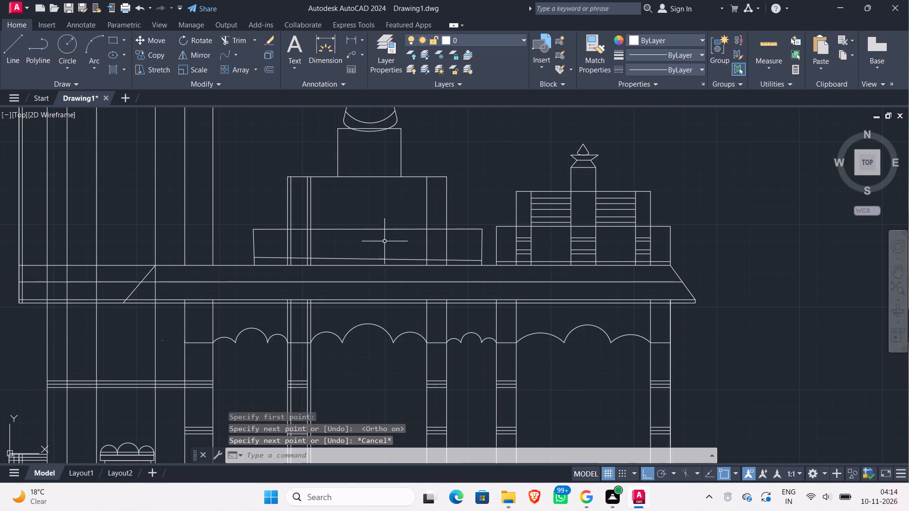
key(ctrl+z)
With Ortho on, draw a horizontal line across the wide base block between its side edges, just above the roof line.
key(l)
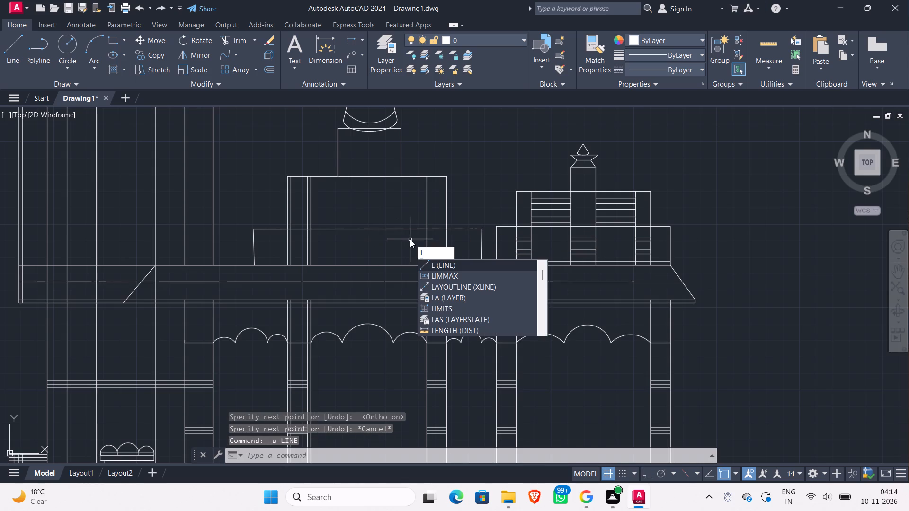
key(F8)
key(Escape)
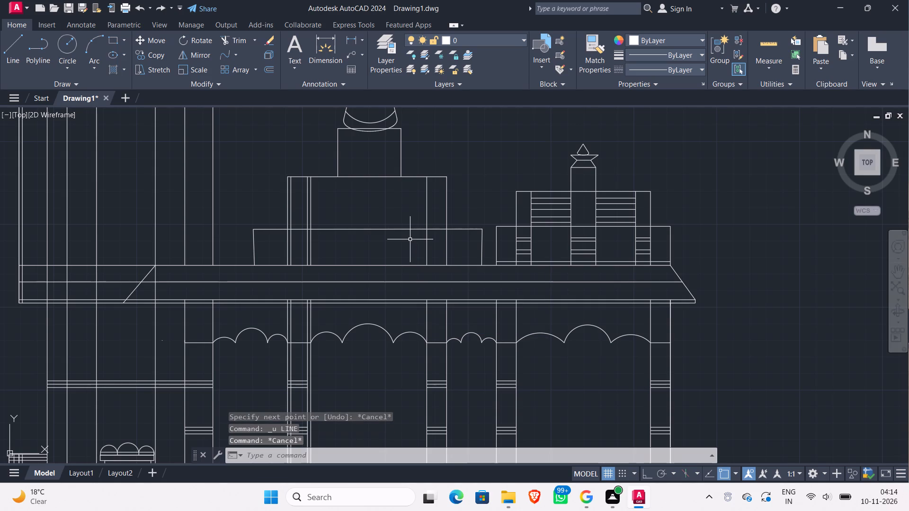
key(F8)
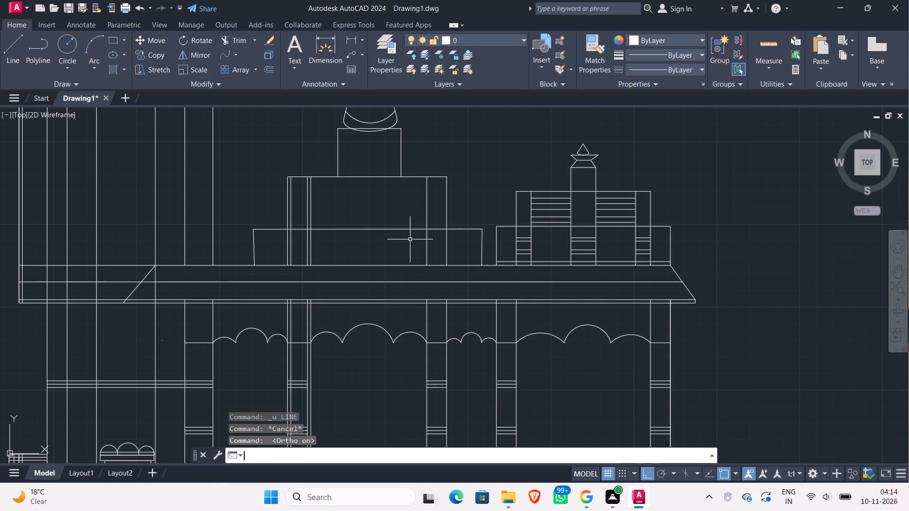
key(l)
key(Return)
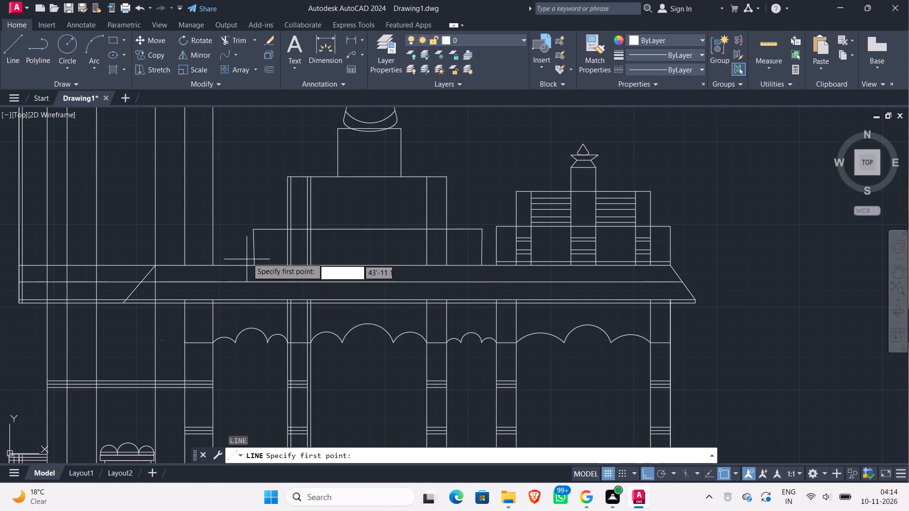
click(254, 257)
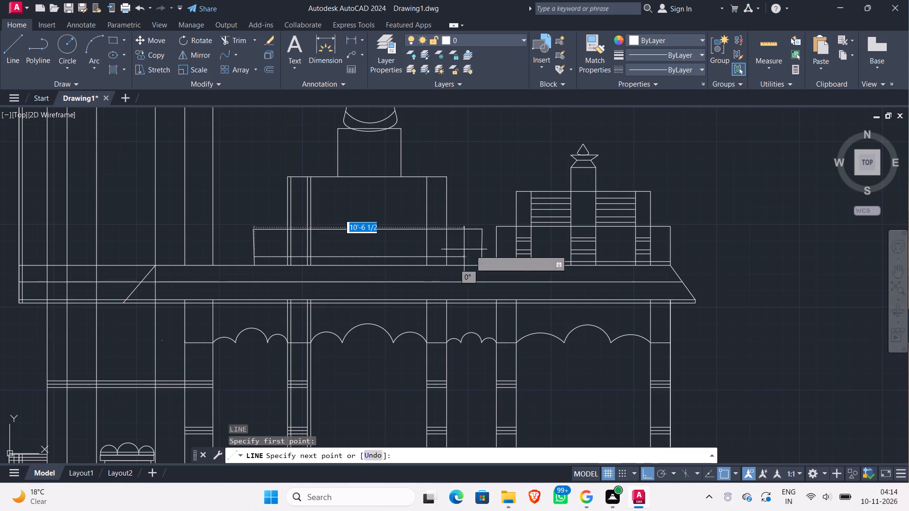
scroll(481, 258, up, 2)
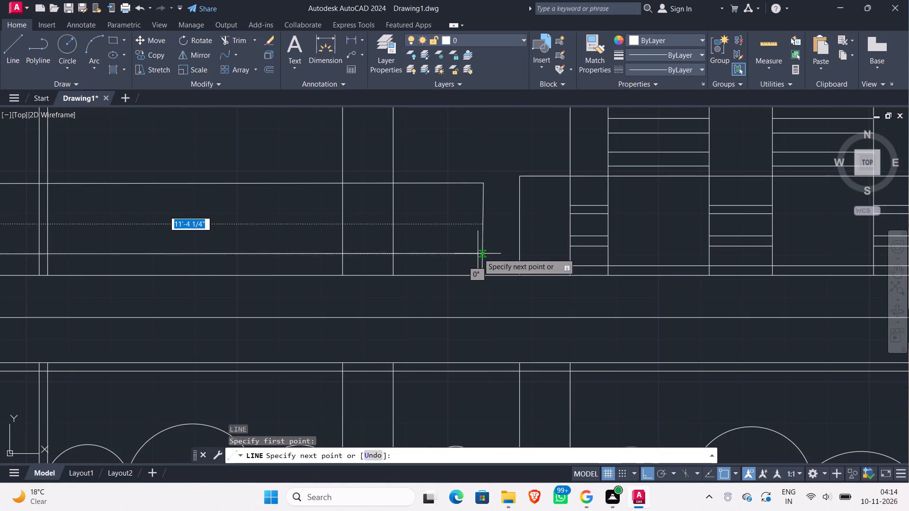
click(485, 254)
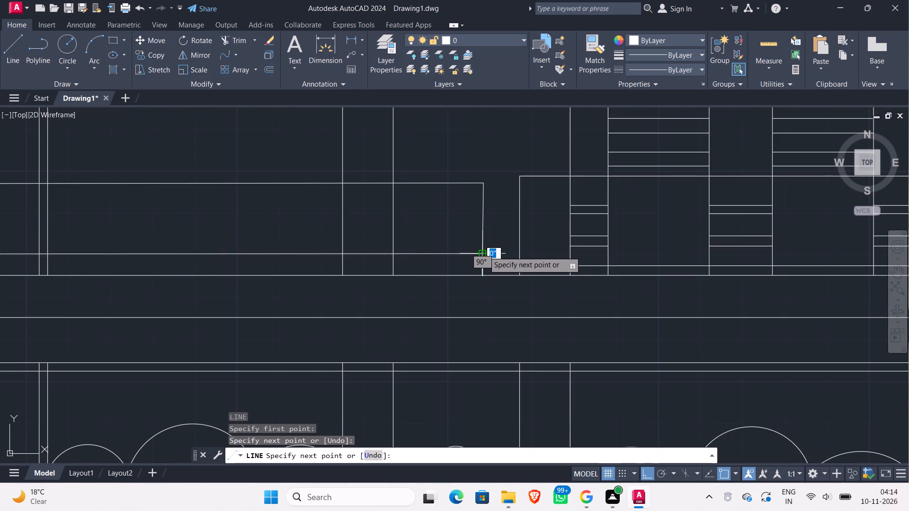
key(Escape)
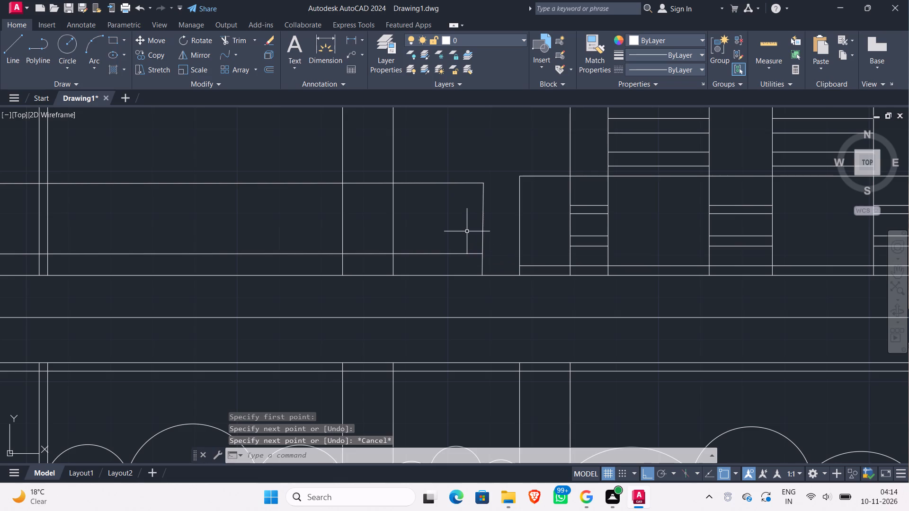
Draw a second horizontal line about 11'-5" long across the base block, slightly above the first one.
key(Return)
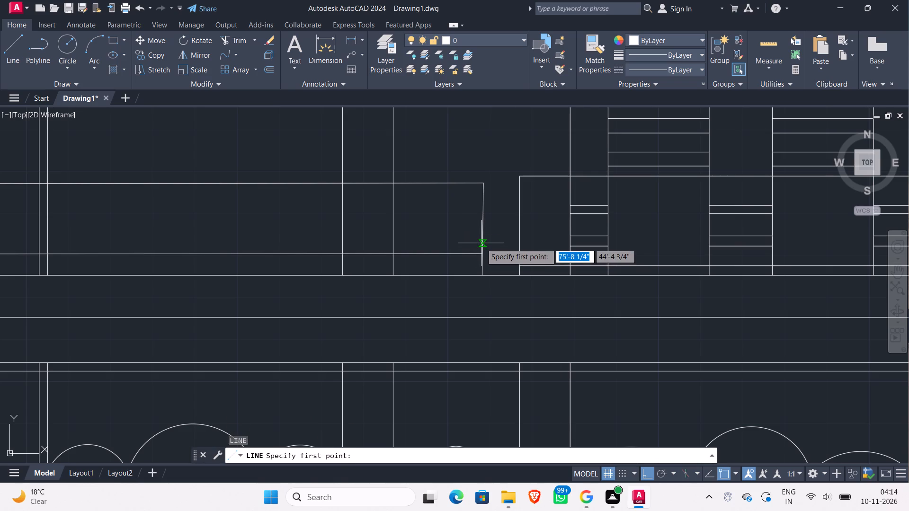
click(481, 243)
middle_drag(192, 249, 413, 249)
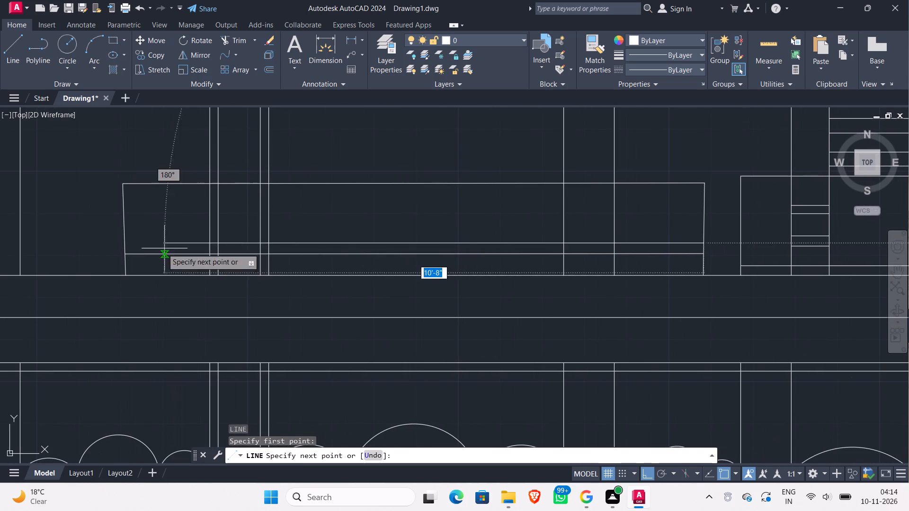
click(124, 244)
key(Escape)
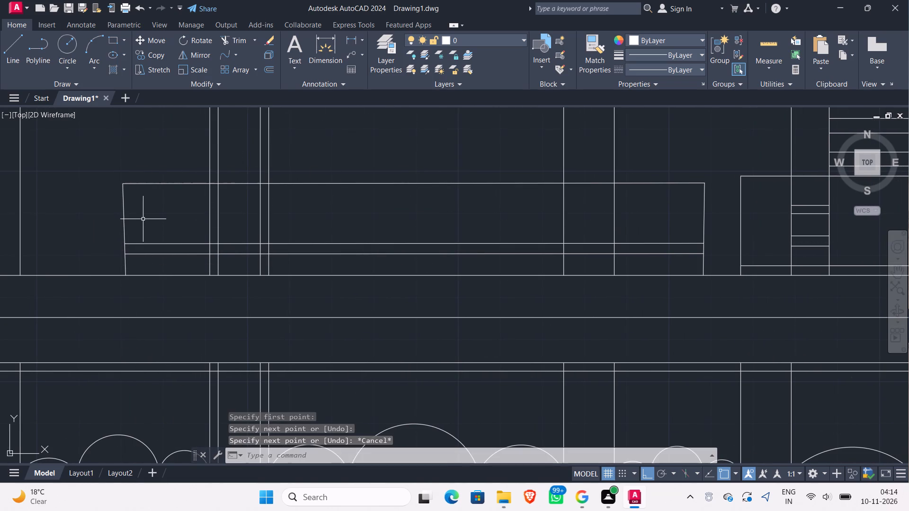
Draw a third horizontal line across the base block, near the middle of its height, spanning both side edges.
key(Return)
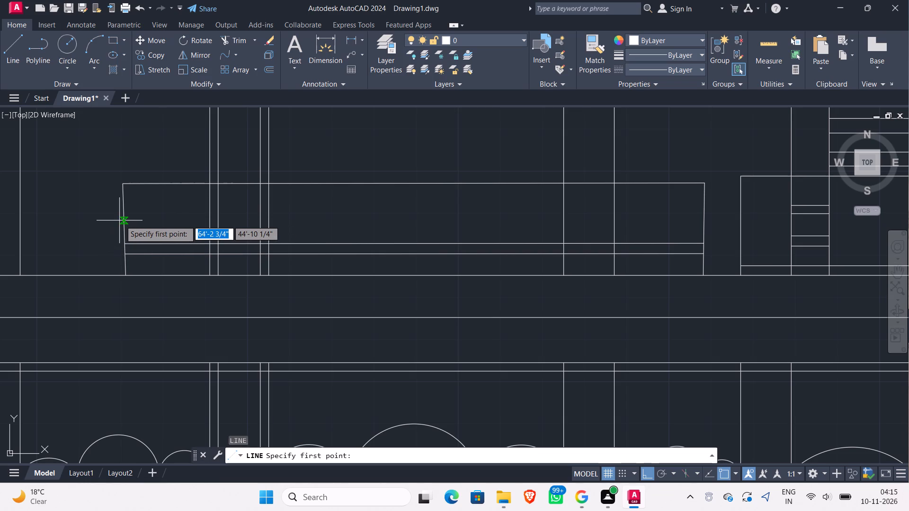
click(123, 222)
middle_drag(437, 204, 160, 220)
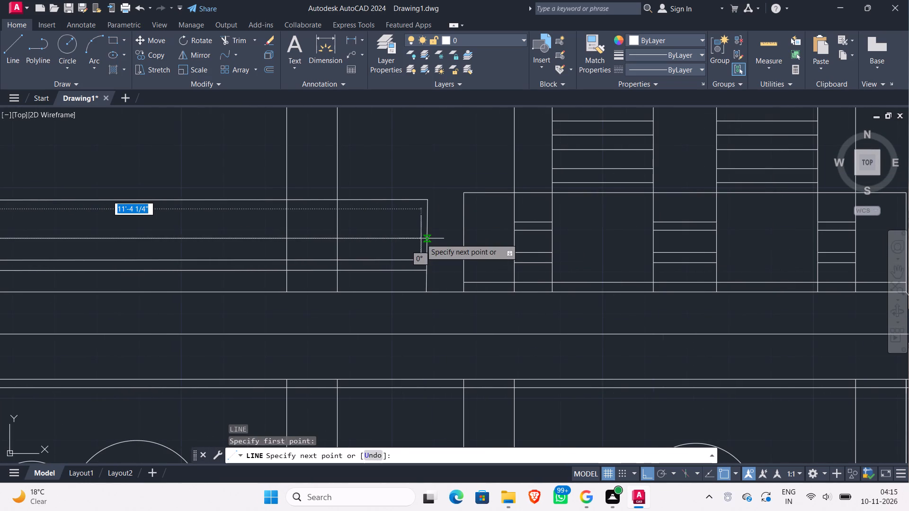
click(423, 238)
key(Escape)
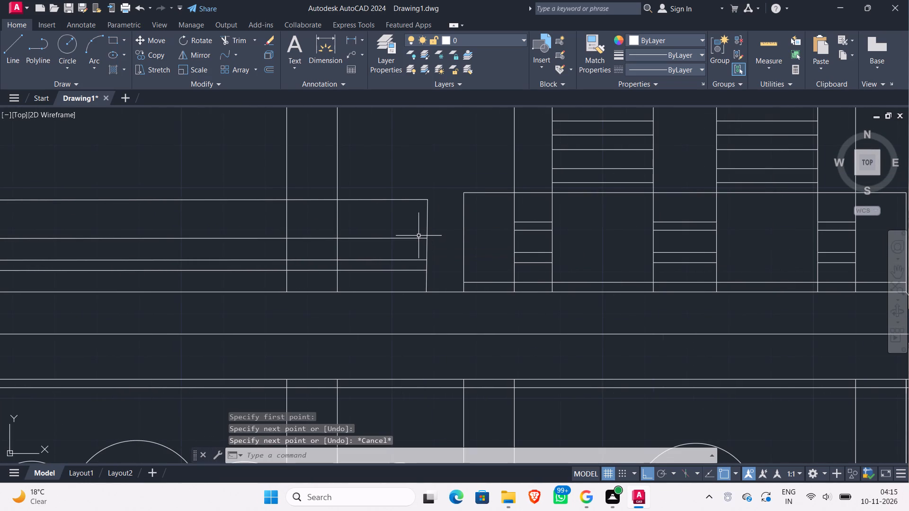
Draw a line across the wide base block between its side edges, slightly above the mid-height line.
key(Return)
click(427, 228)
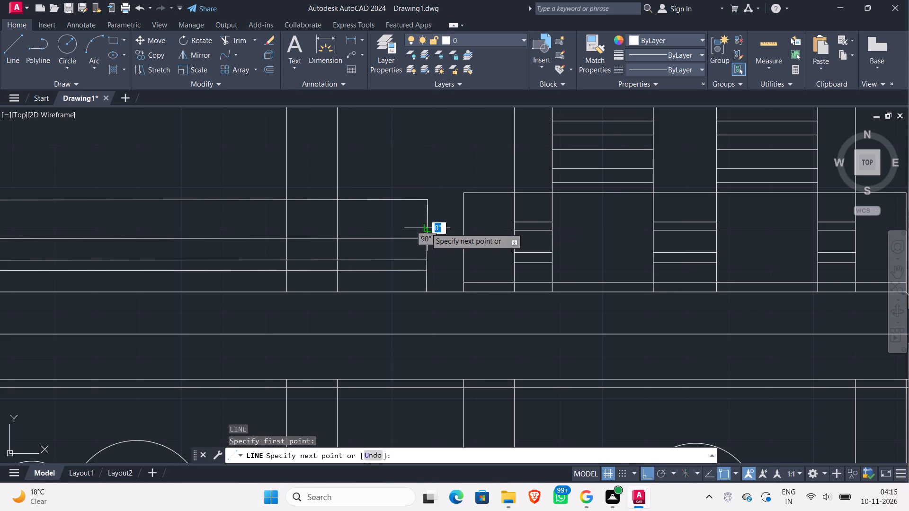
middle_drag(217, 215, 567, 211)
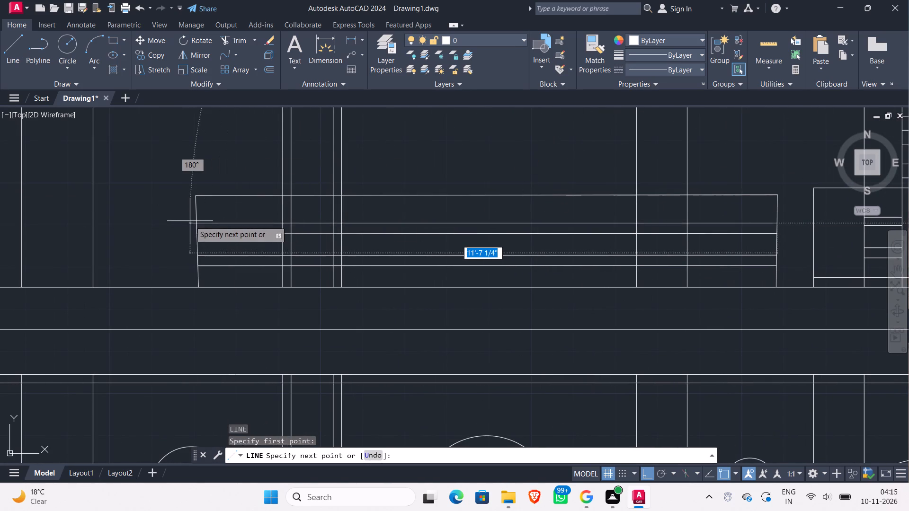
click(195, 221)
key(Escape)
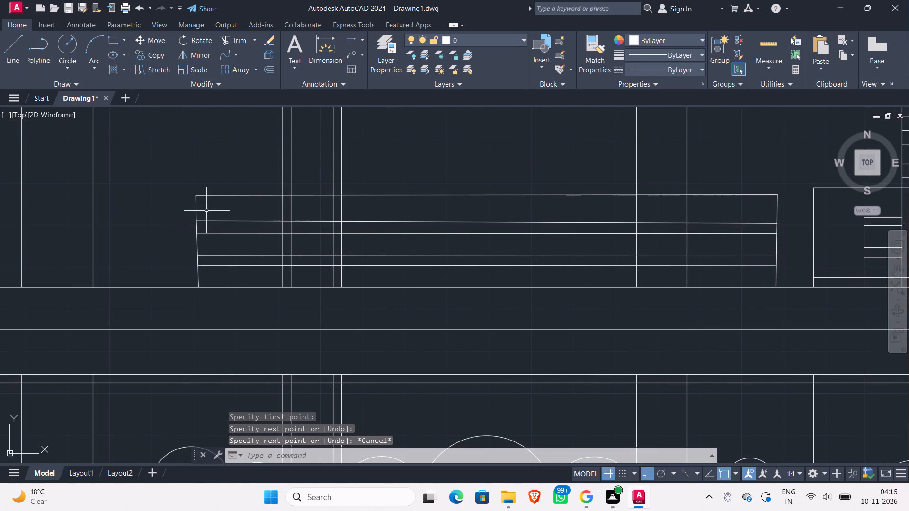
Draw another line across the wide base block from side edge to side edge, just below its top edge.
key(Return)
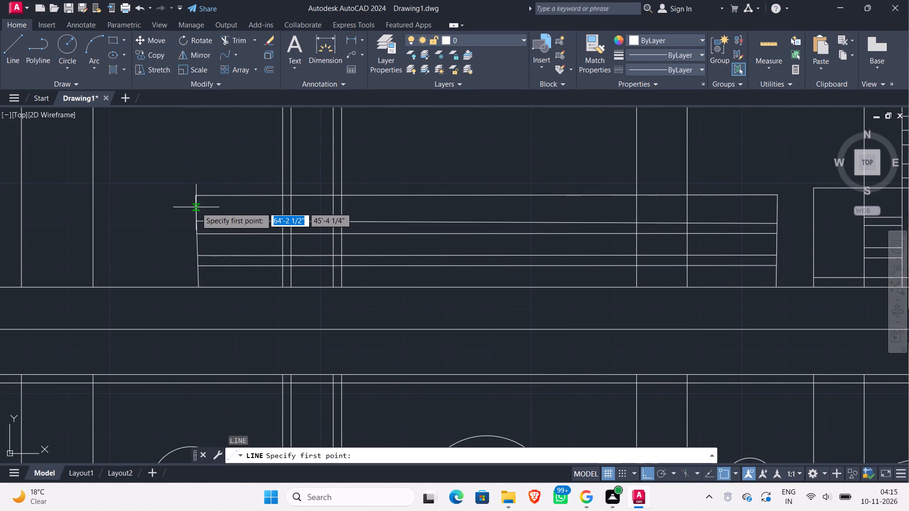
click(196, 207)
middle_drag(468, 200, 165, 217)
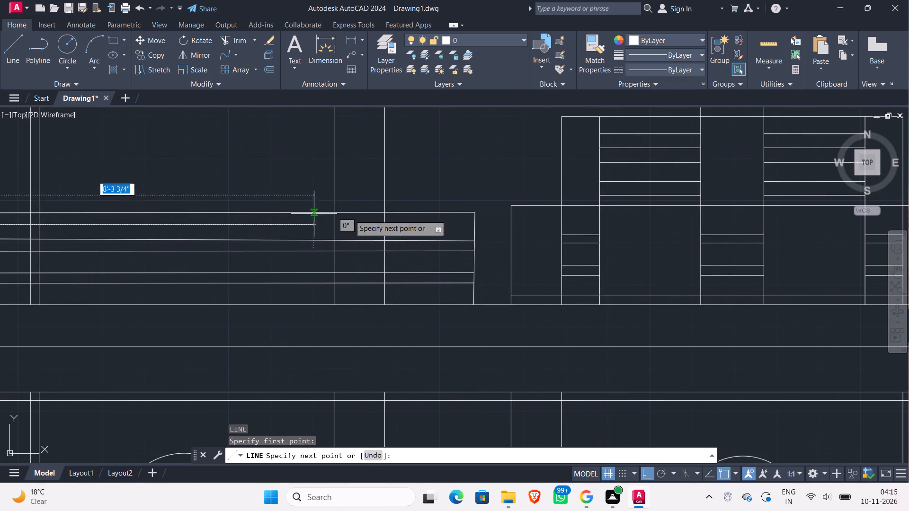
click(474, 222)
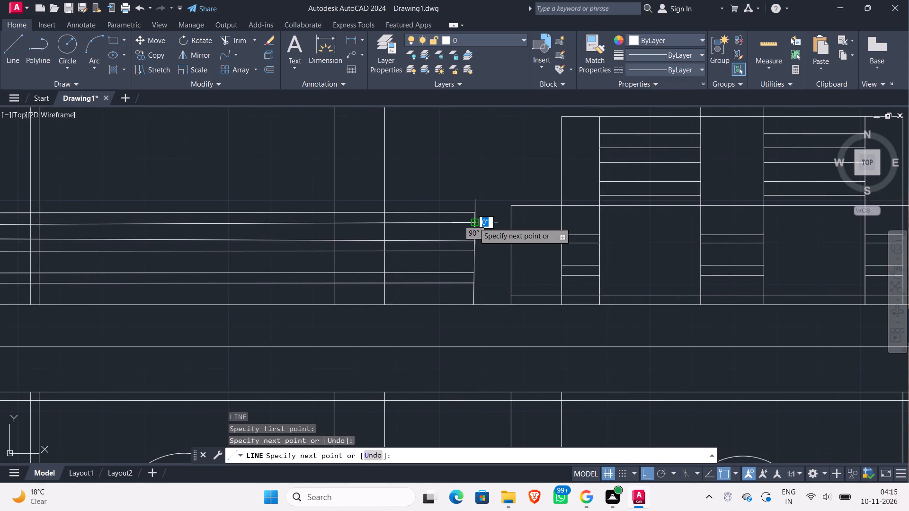
key(Escape)
Draw a line about 11'-5 1/2" long across the wide base block, between its two uppermost inner lines.
middle_drag(442, 228, 486, 223)
key(Return)
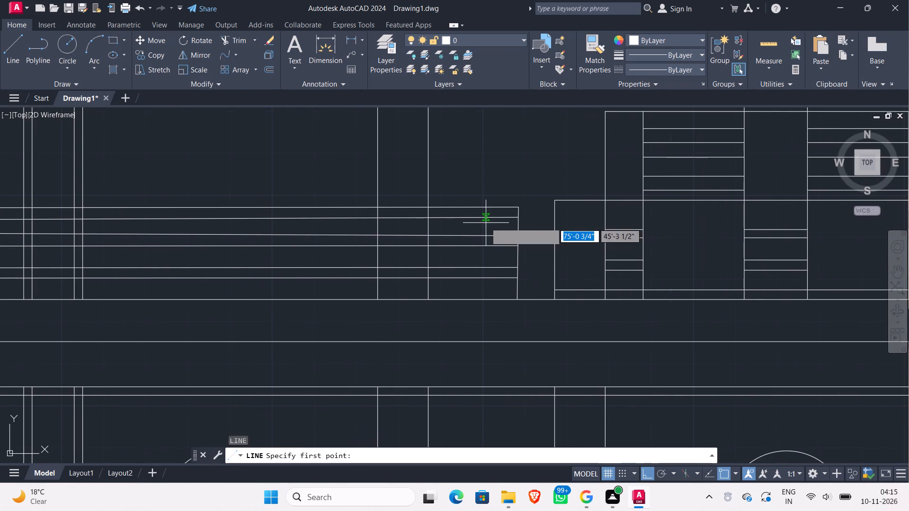
click(516, 224)
middle_drag(337, 229, 572, 233)
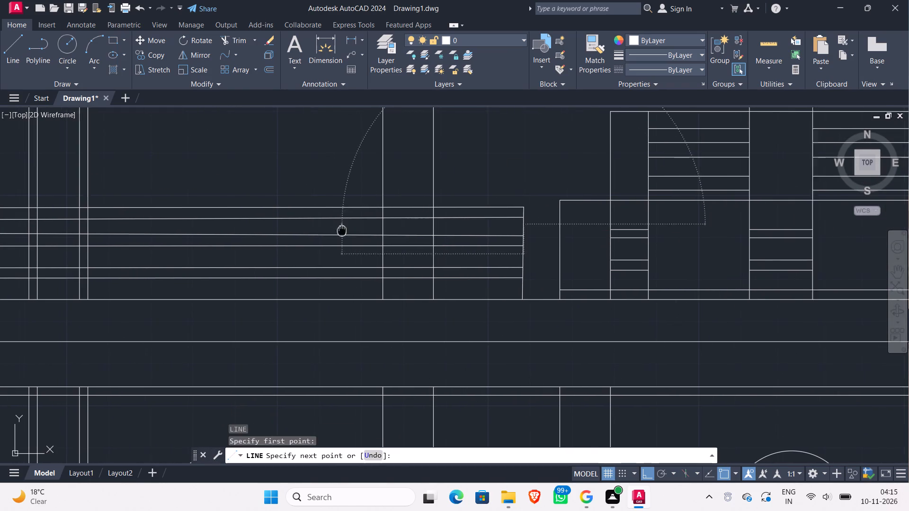
middle_drag(572, 233, 895, 212)
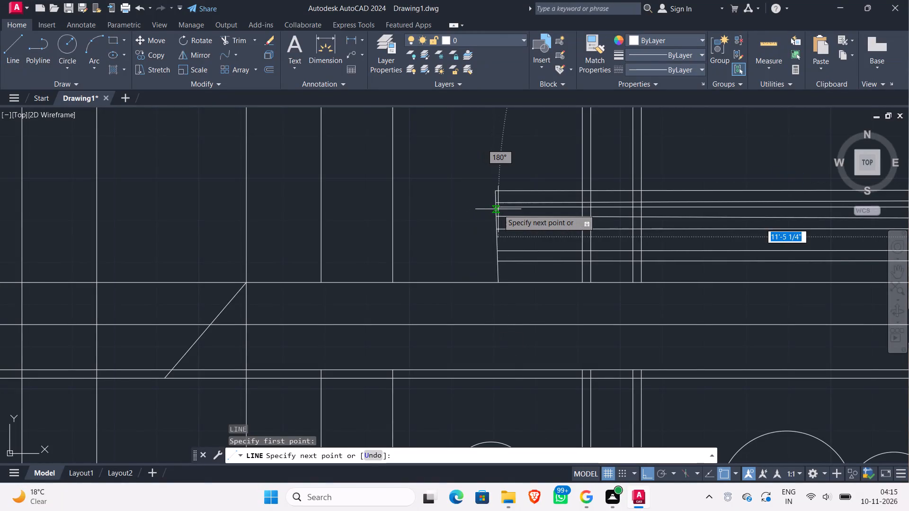
scroll(497, 210, up, 1)
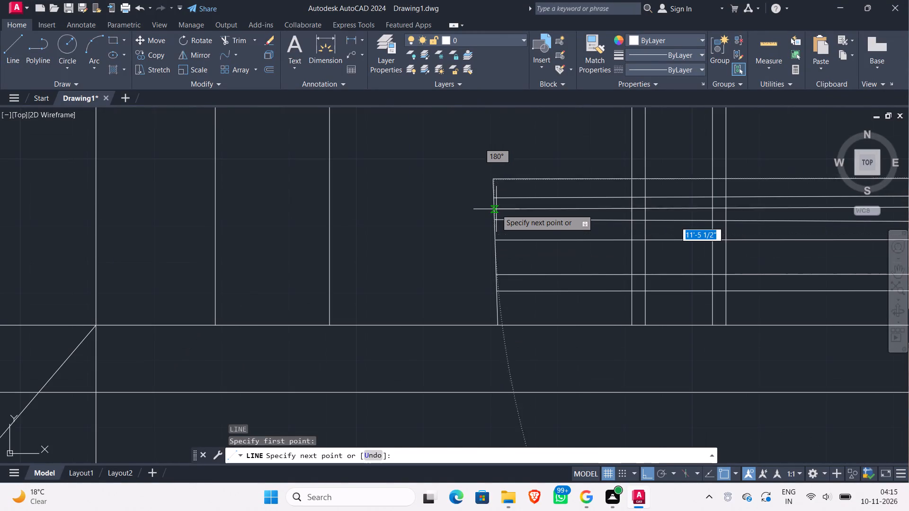
click(495, 208)
scroll(494, 210, down, 2)
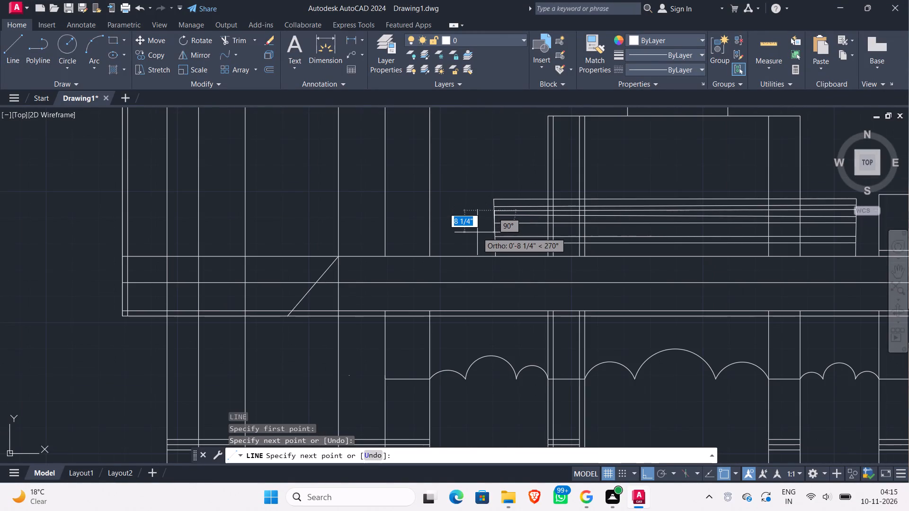
key(Escape)
Draw a horizontal line across the wide base block, in the gap between the mid-height line and the two lowest lines.
middle_drag(468, 234, 338, 226)
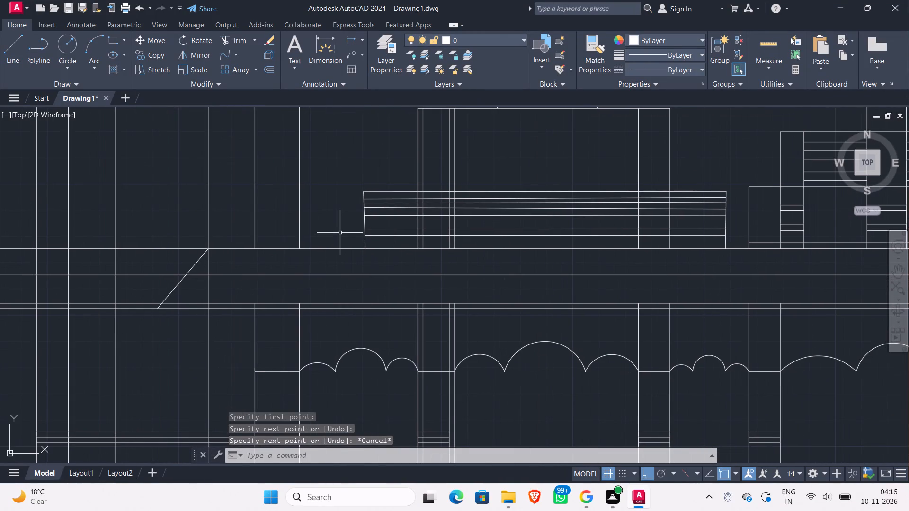
middle_drag(330, 235, 281, 231)
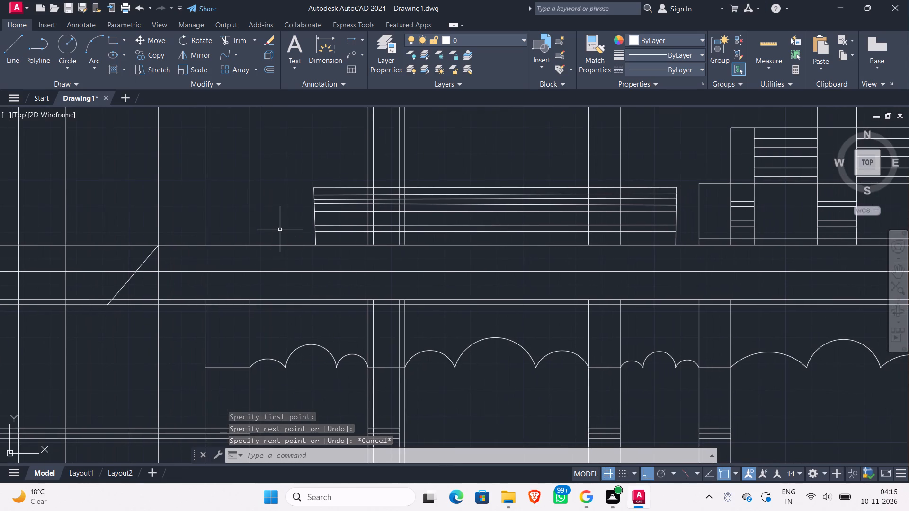
key(Return)
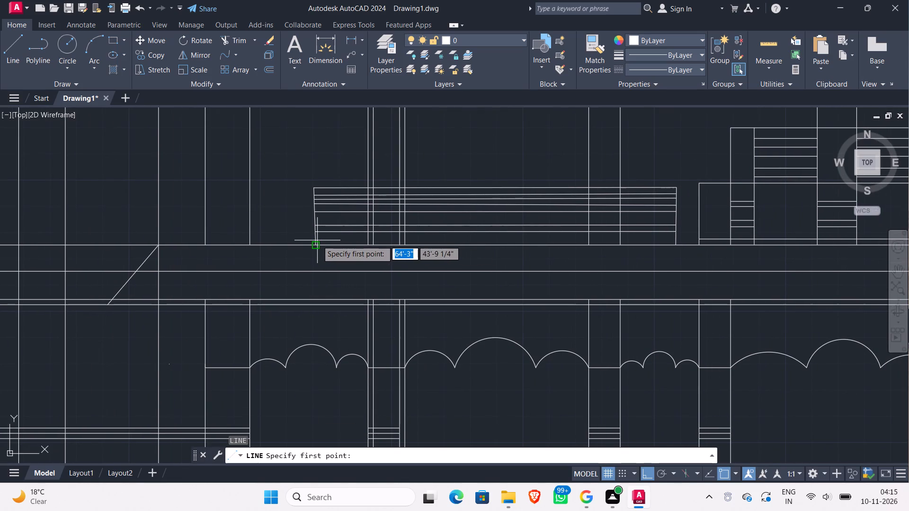
scroll(319, 238, up, 2)
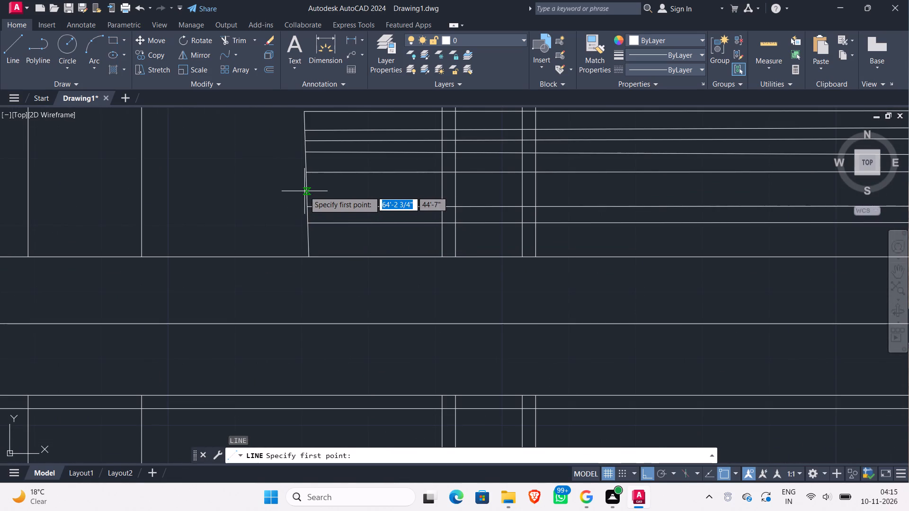
click(305, 190)
middle_drag(620, 182, 278, 195)
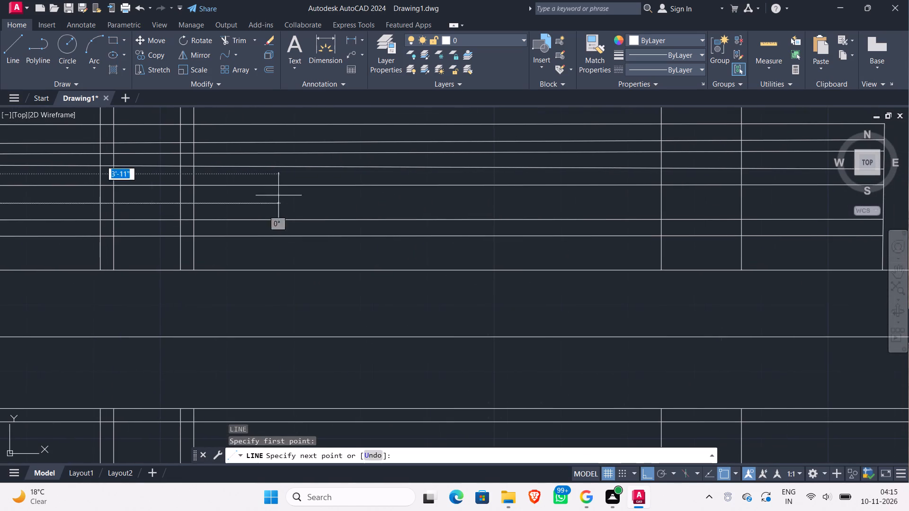
middle_drag(577, 188, 212, 185)
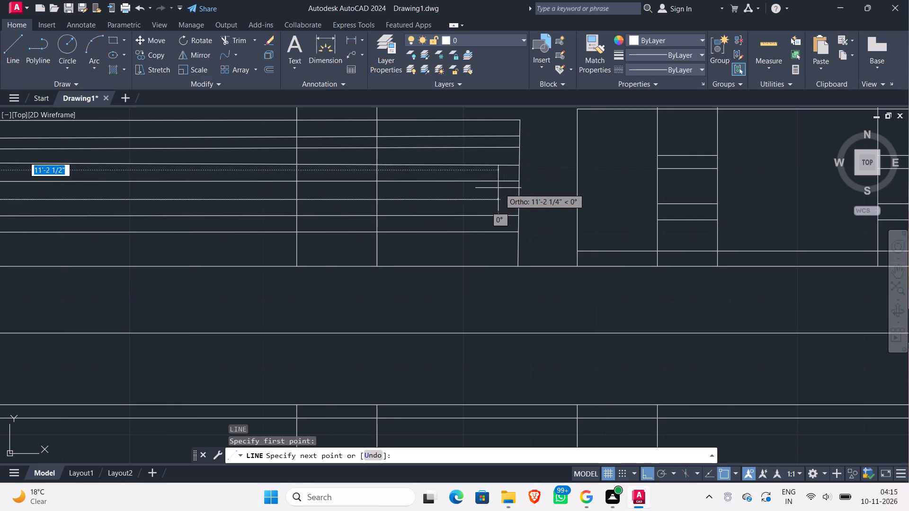
click(518, 200)
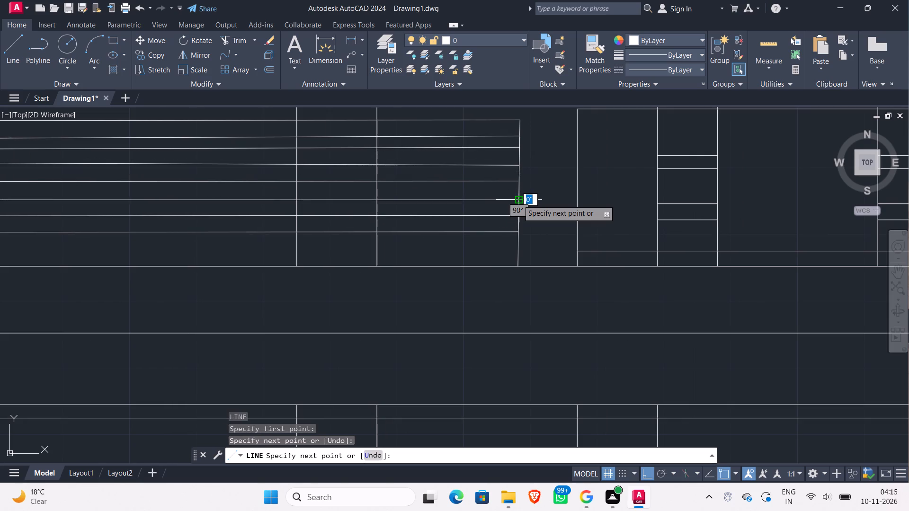
key(Escape)
scroll(427, 214, down, 2)
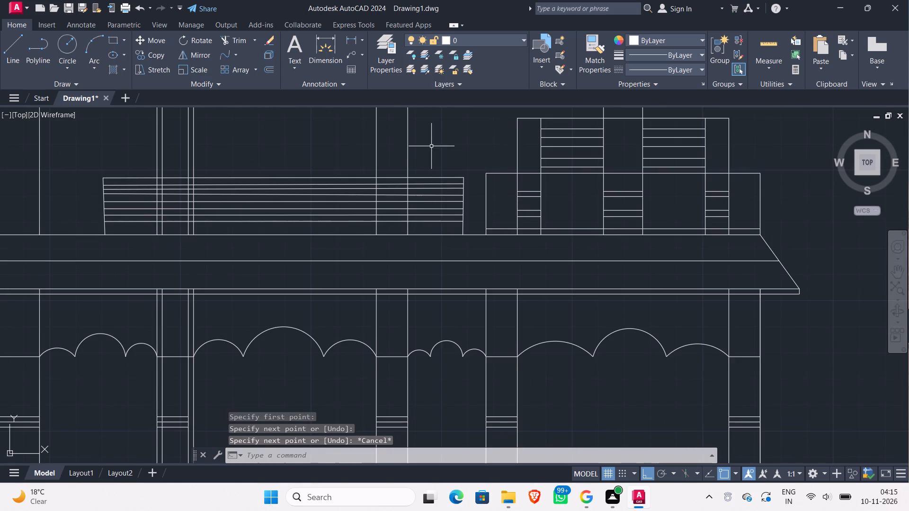
Draw two closely spaced horizontal lines, each about 8' long, across the narrower upper block, slightly above the middle of its exposed lower half.
middle_drag(431, 146, 440, 237)
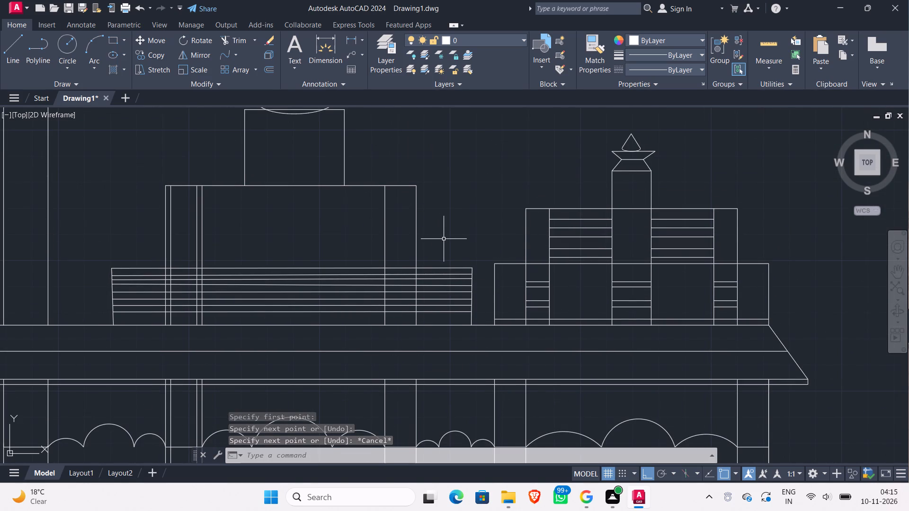
key(Return)
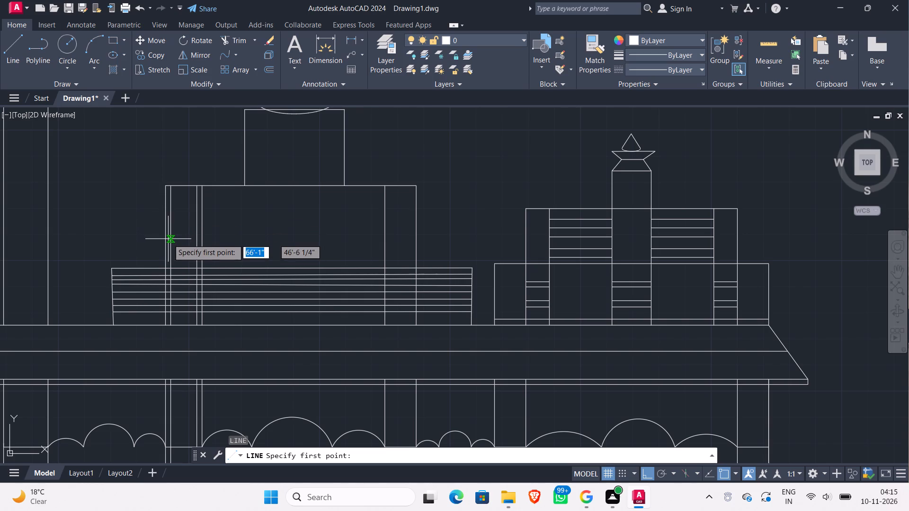
click(164, 235)
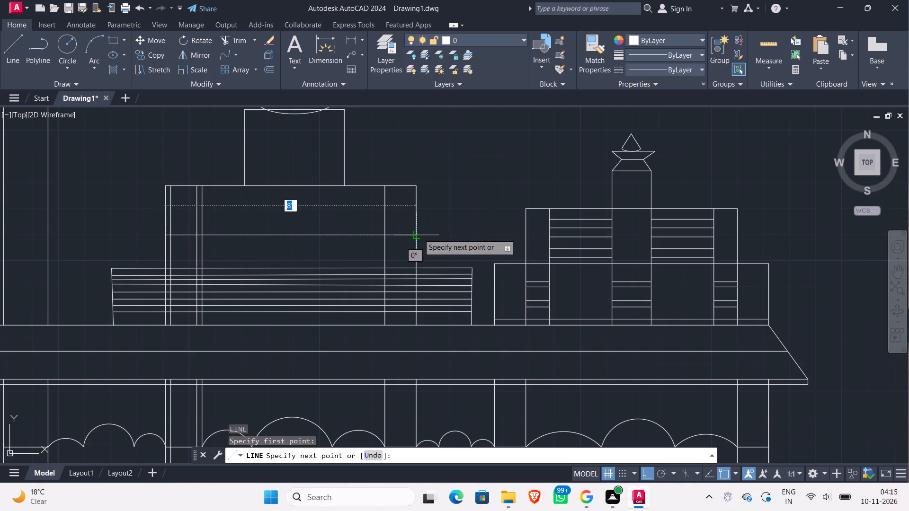
click(419, 234)
key(Escape)
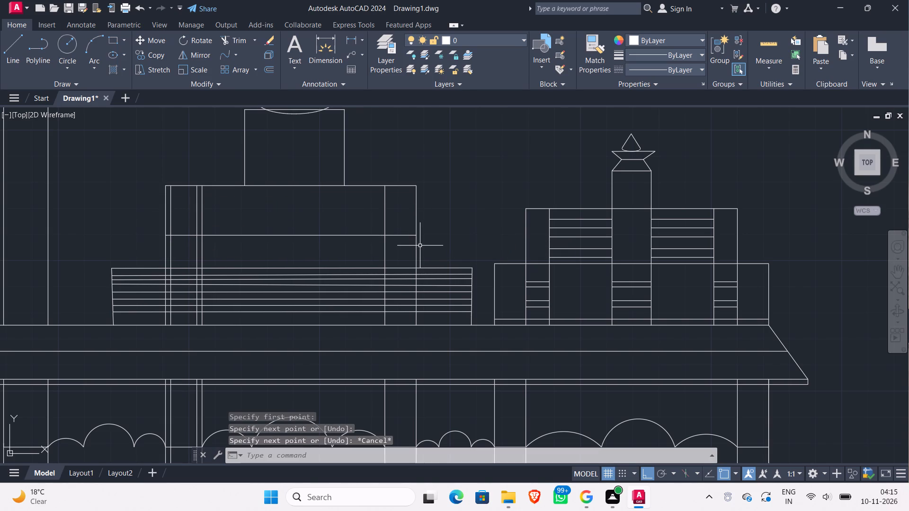
key(Return)
click(416, 243)
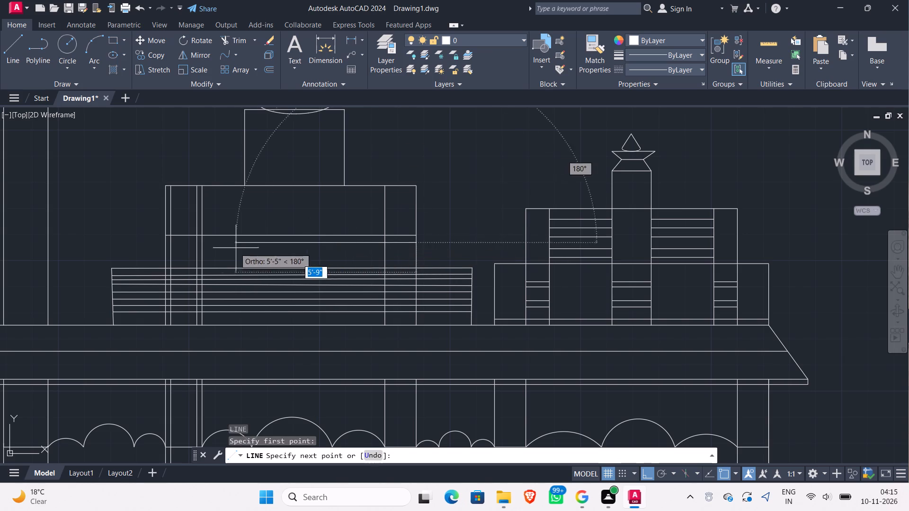
click(161, 245)
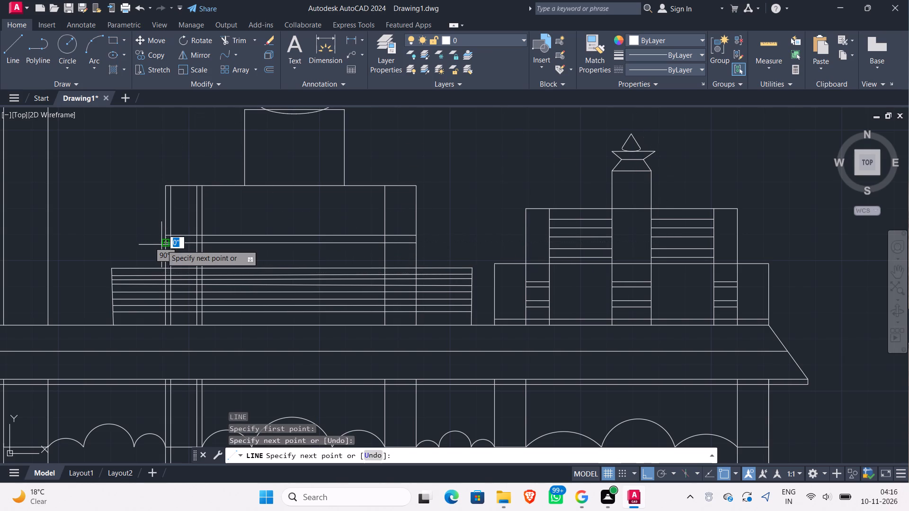
key(Escape)
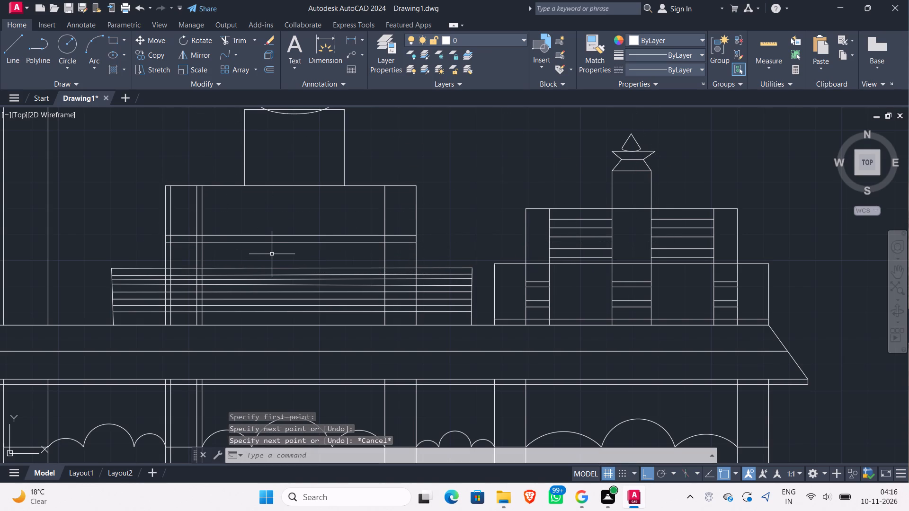
Draw two more horizontal lines about 8' long across the upper block, between the previous pair and the wide base block's top edge.
key(Return)
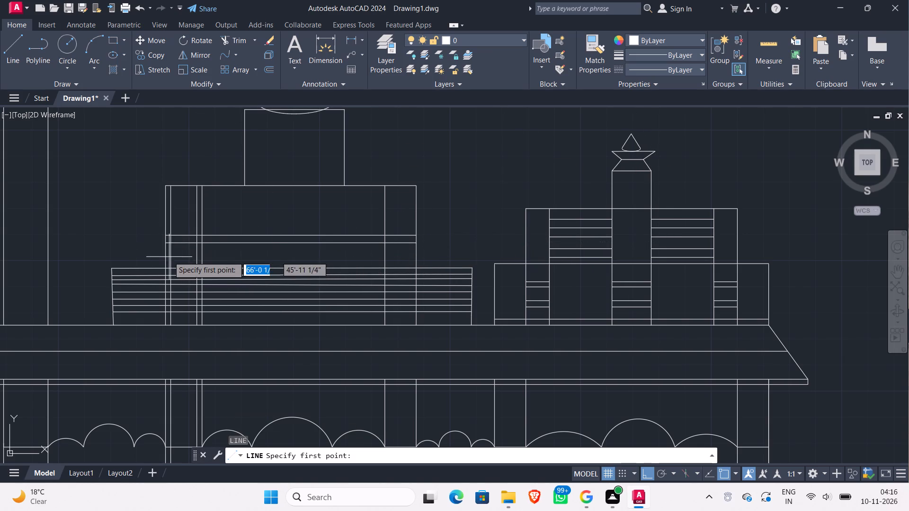
click(166, 255)
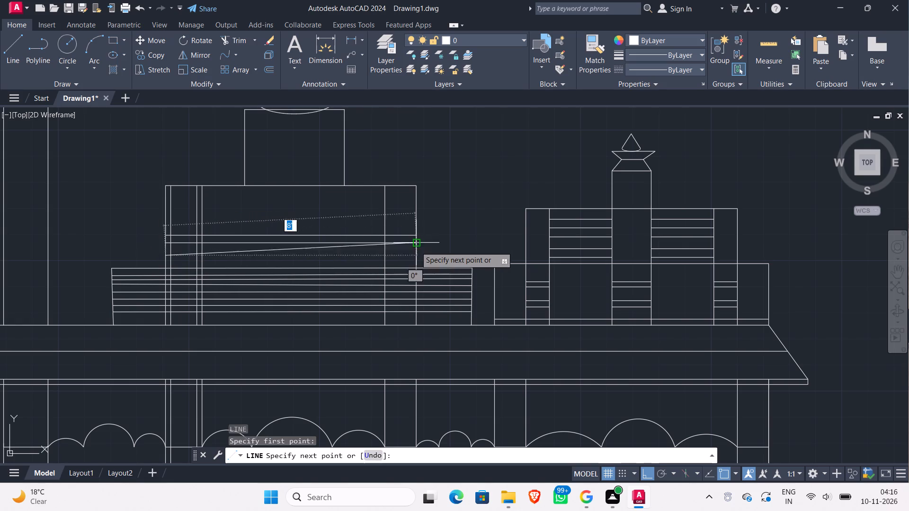
click(418, 255)
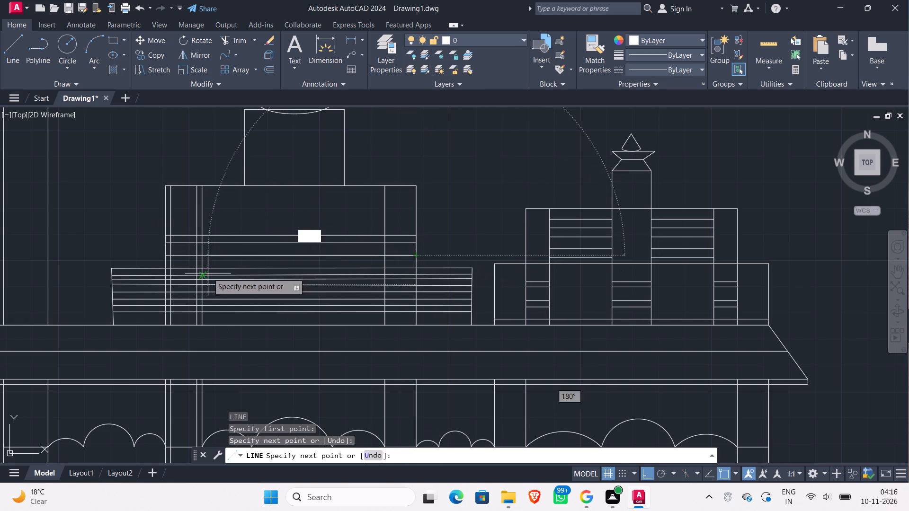
key(Escape)
key(Return)
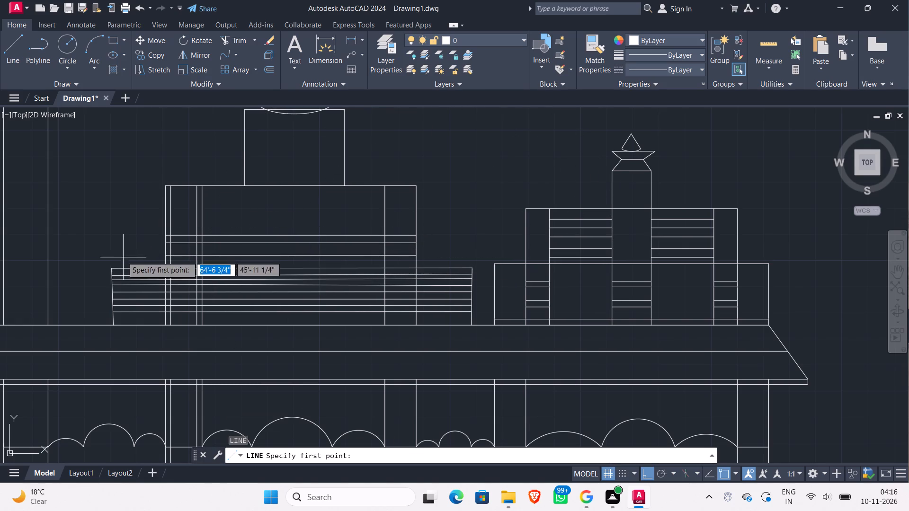
scroll(166, 261, up, 1)
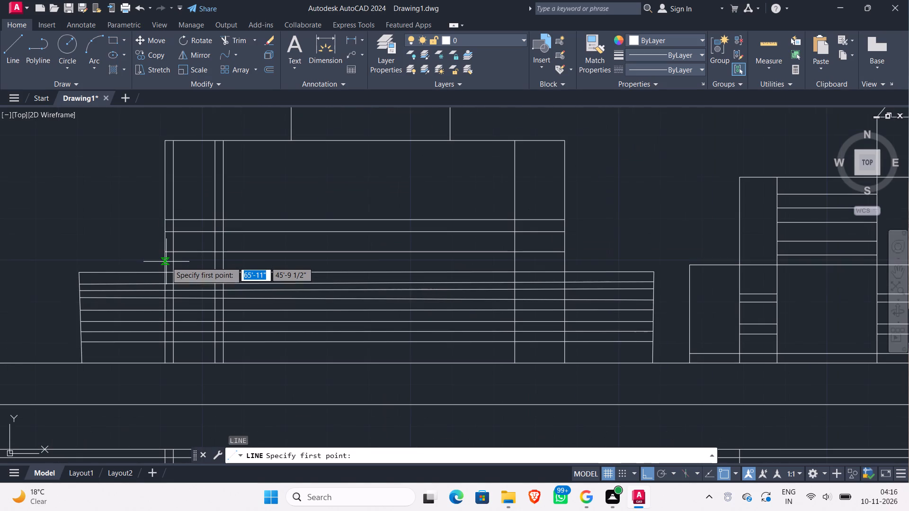
click(165, 264)
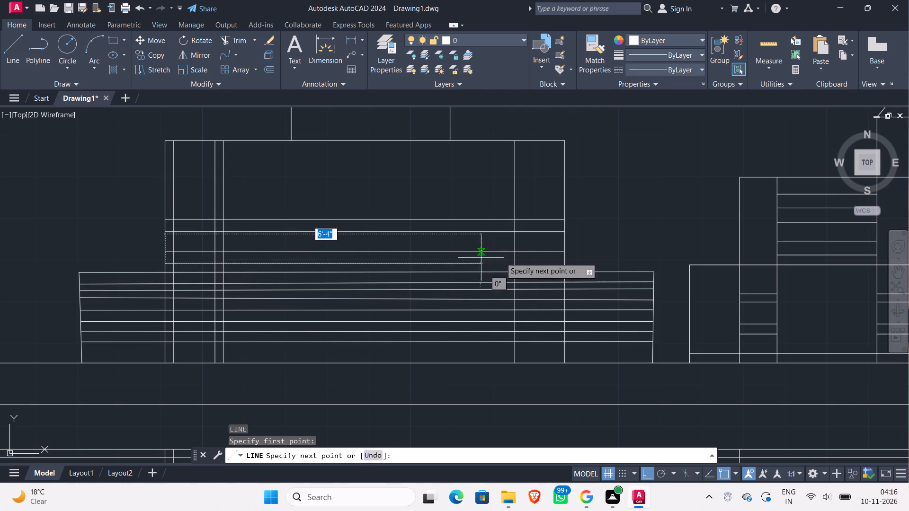
click(563, 261)
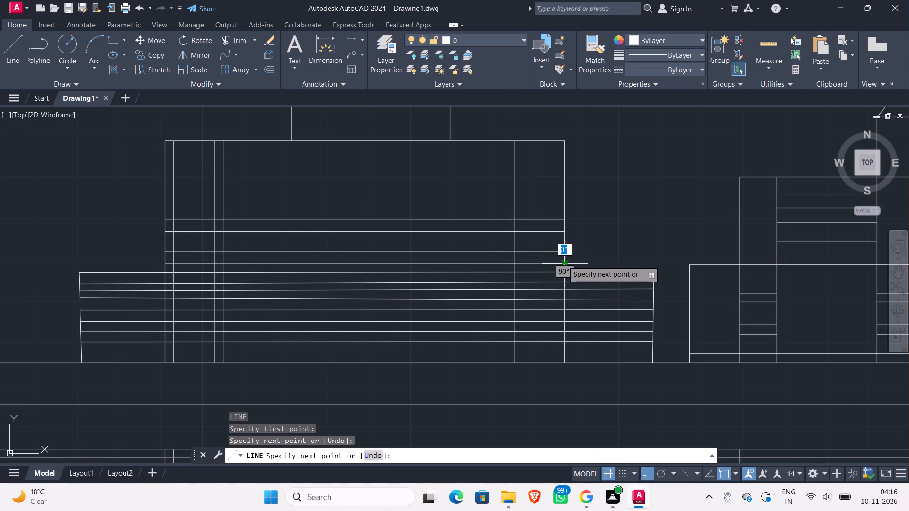
key(Escape)
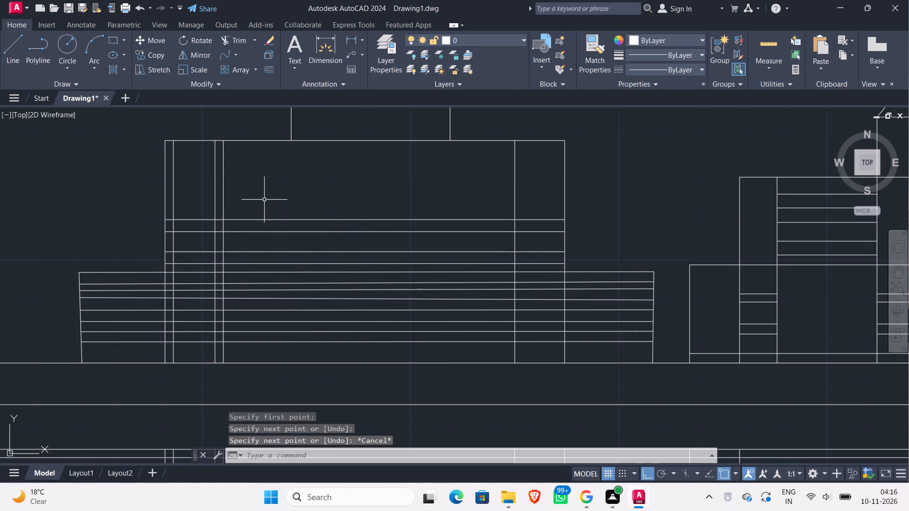
Trim away the upper block's two outer corners above its topmost inner horizontal line, back to the inner vertical lines.
text(tr)
key(Return)
key(Return)
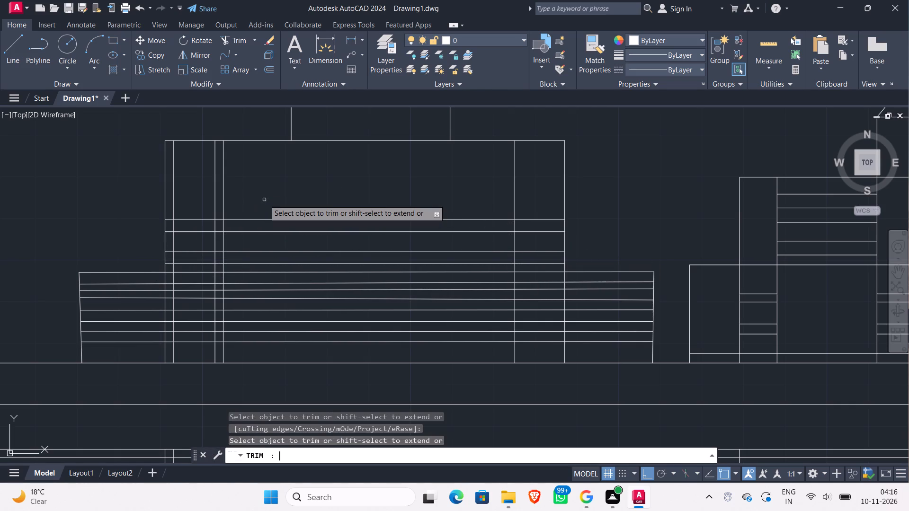
click(188, 128)
click(197, 176)
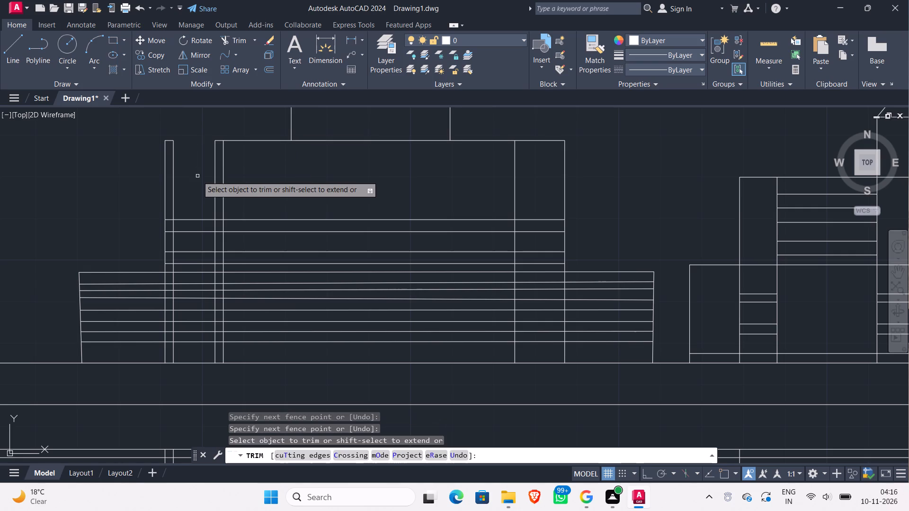
click(194, 179)
click(137, 202)
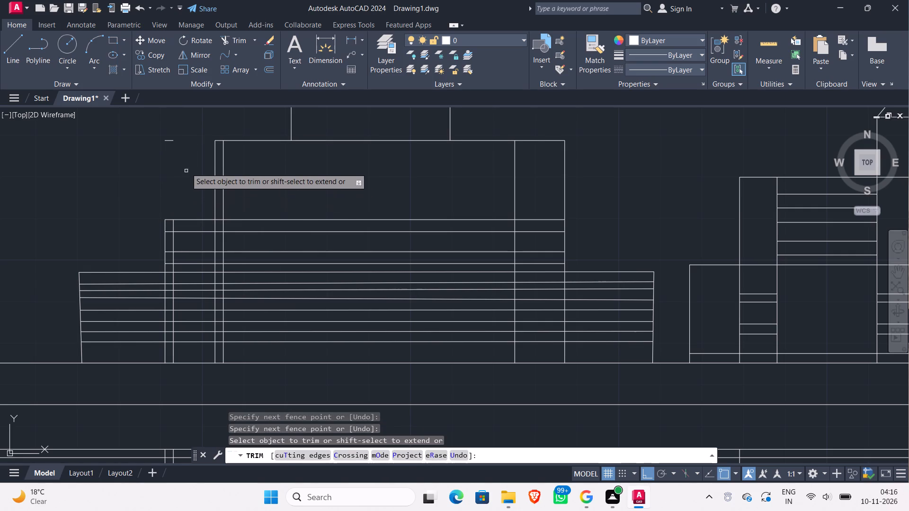
click(165, 153)
click(170, 136)
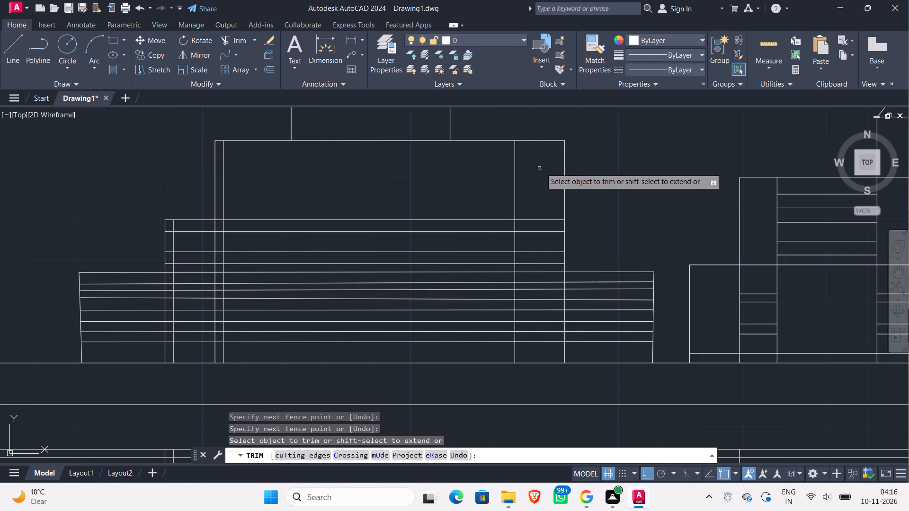
click(537, 131)
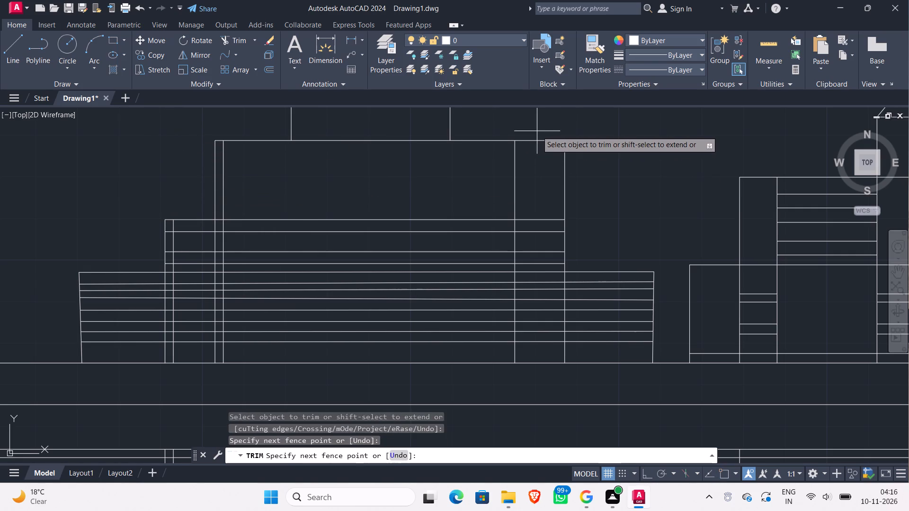
click(535, 187)
click(537, 191)
click(584, 197)
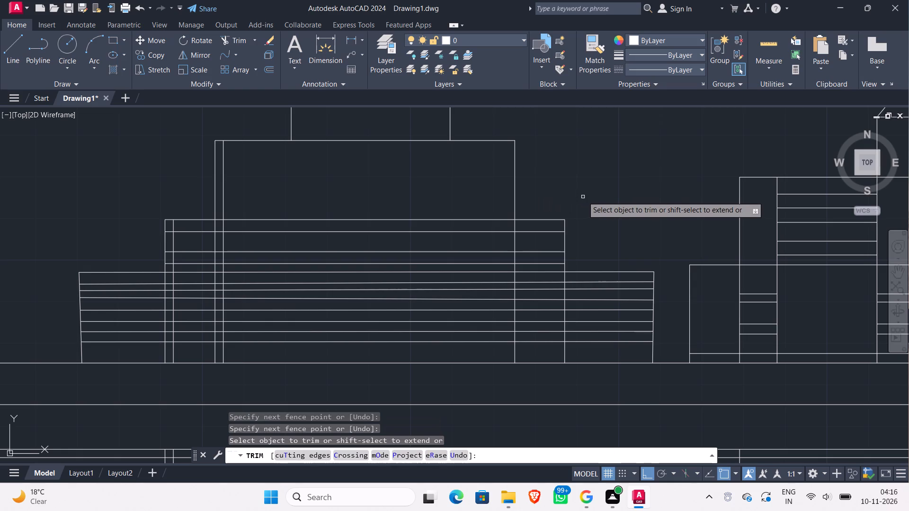
key(Escape)
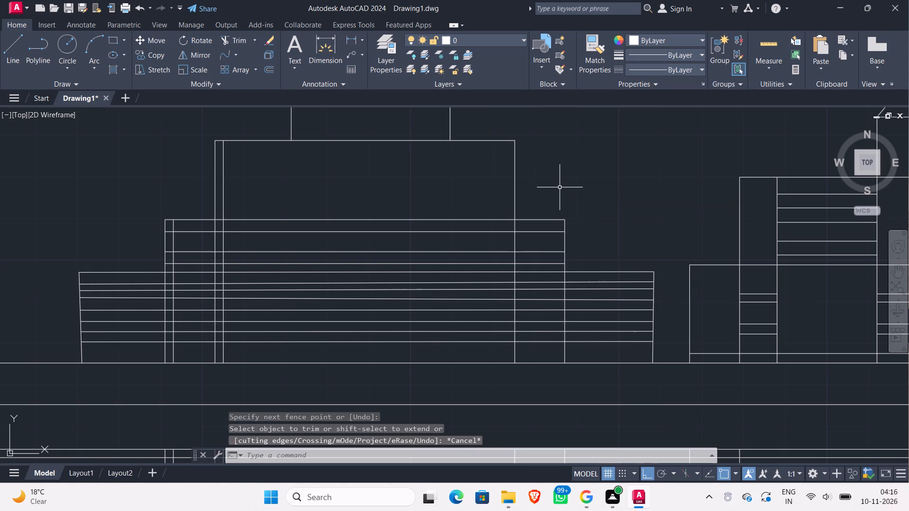
Offset the right-hand vertical edge of the narrowed top tier 2" outward.
key(o)
key(Return)
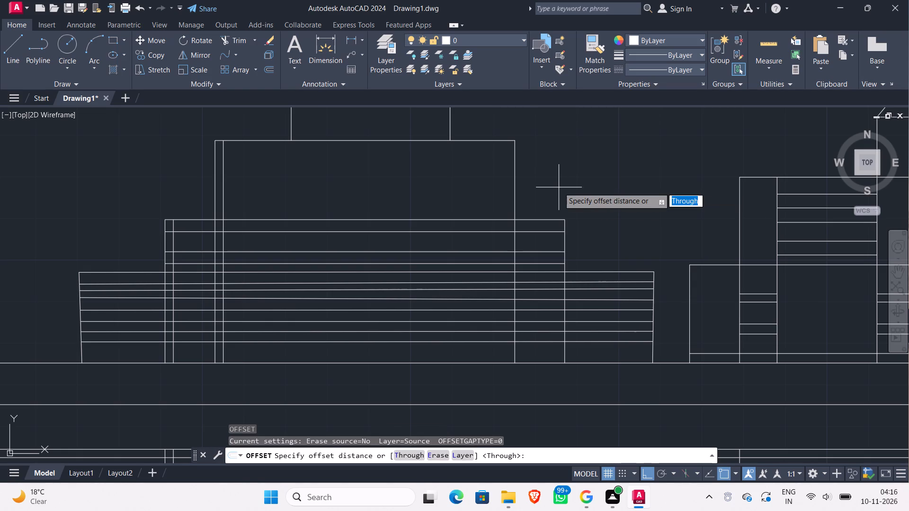
key(Return)
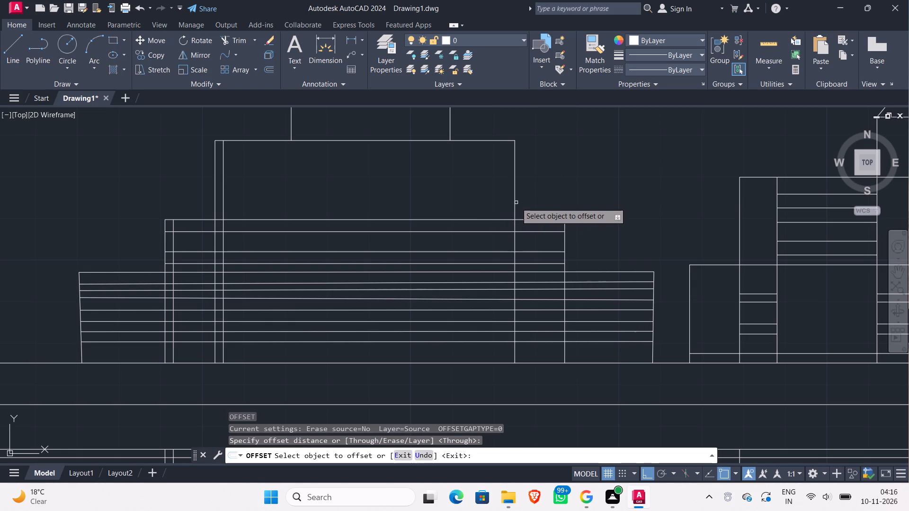
click(515, 202)
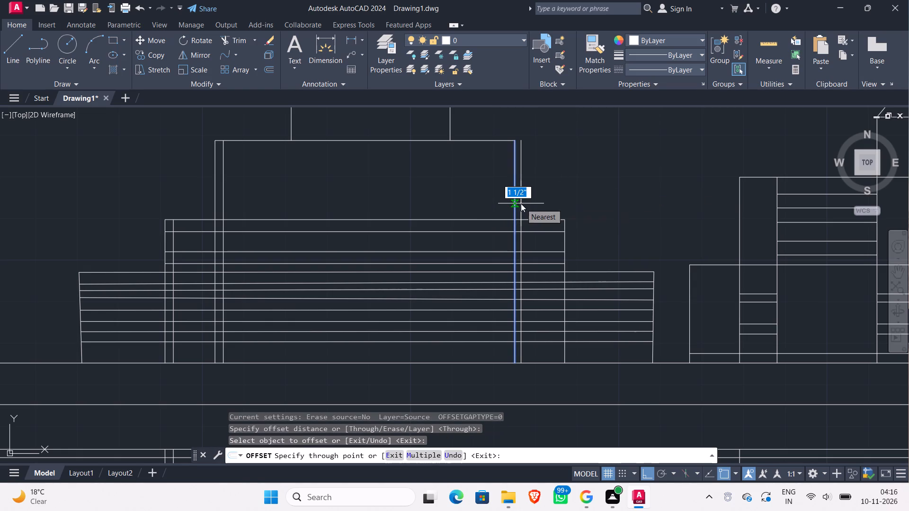
key(2)
key(shift+quotedbl)
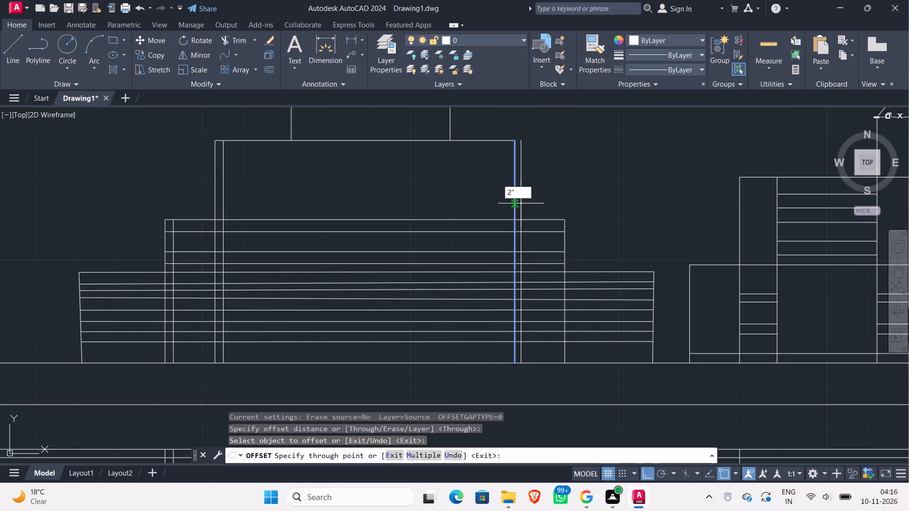
key(Return)
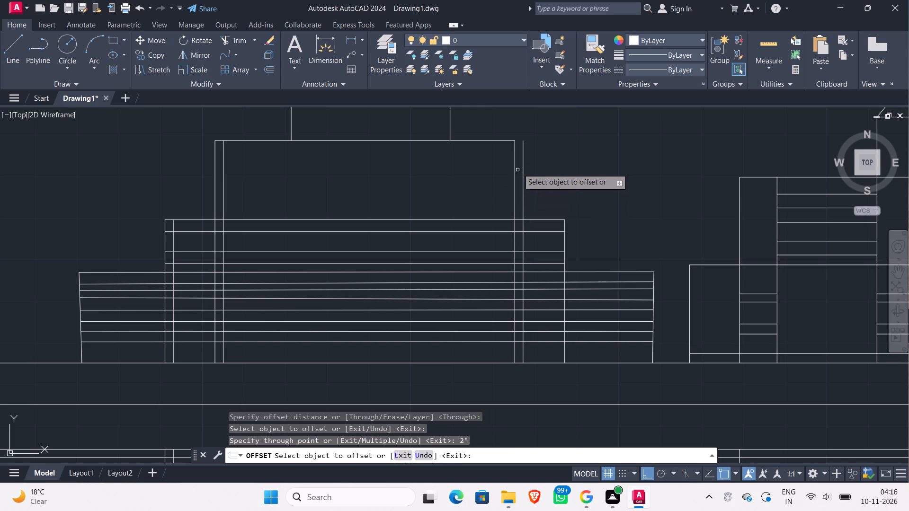
key(Escape)
Draw a 2" horizontal line joining the top ends of the right-hand vertical edge and its offset copy.
key(l)
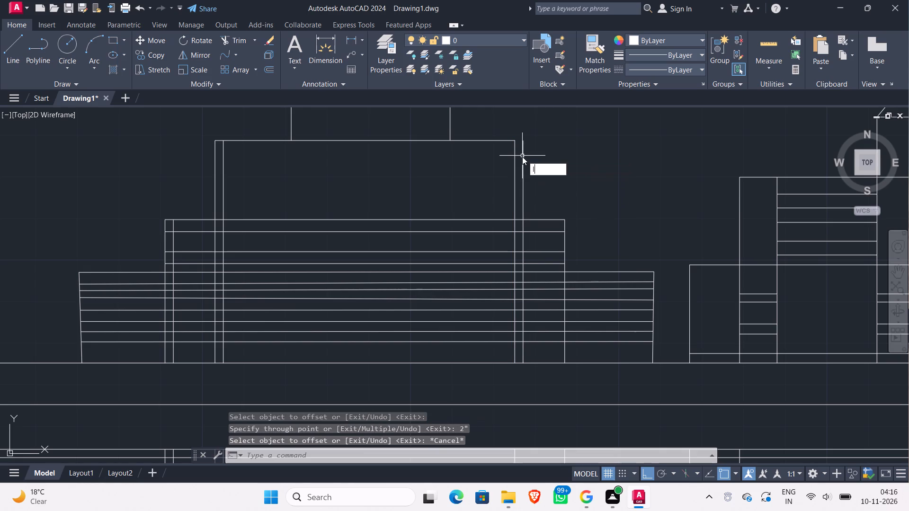
key(Return)
click(511, 143)
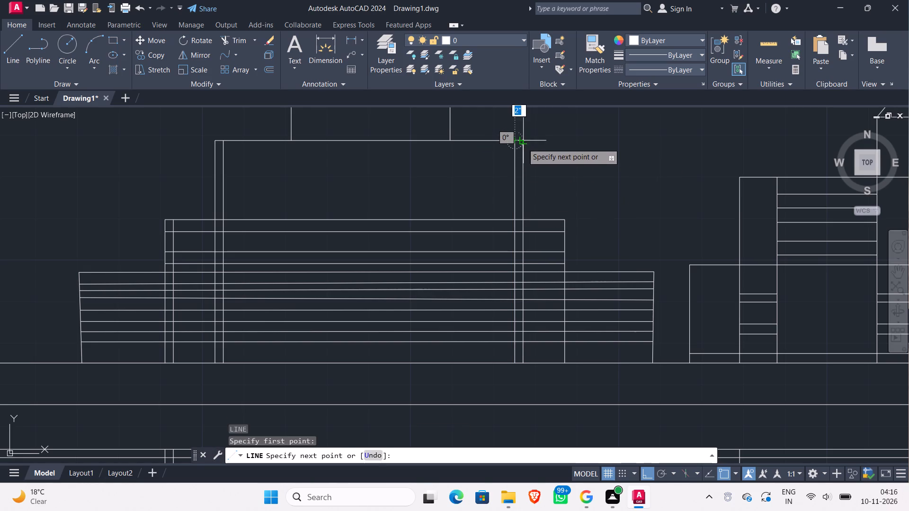
click(523, 143)
key(Escape)
Draw two vertical lines from the middle tier's top edge down to the roof line, roughly beneath the sides of the narrow block above.
scroll(554, 185, down, 1)
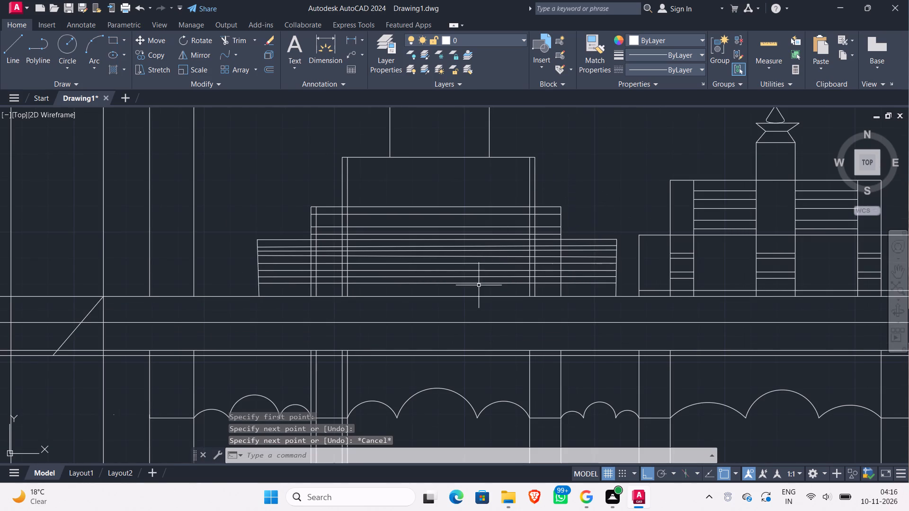
middle_drag(417, 195, 417, 195)
scroll(417, 195, down, 1)
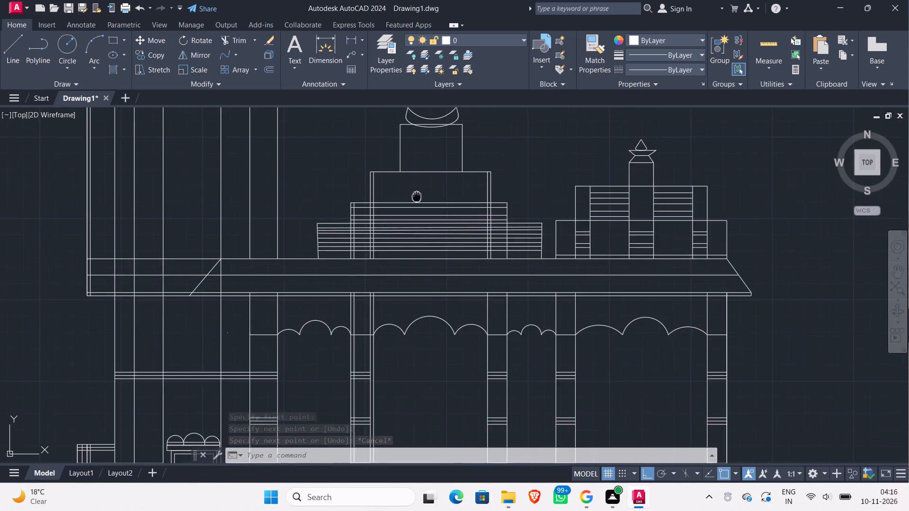
middle_drag(417, 195, 356, 198)
scroll(355, 198, up, 1)
key(l)
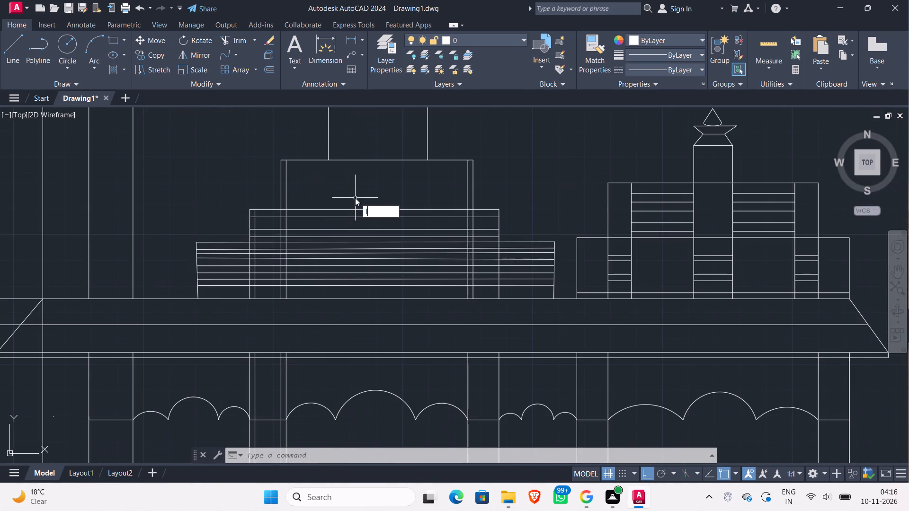
key(Return)
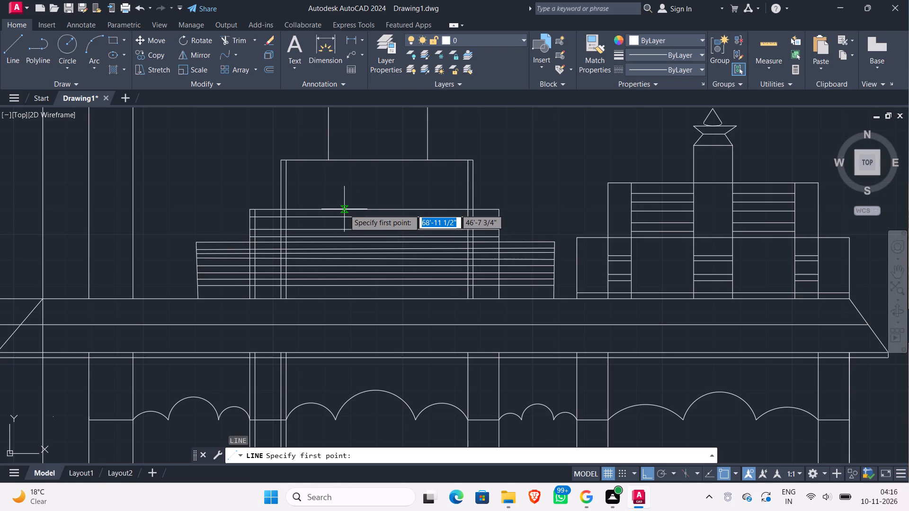
click(321, 208)
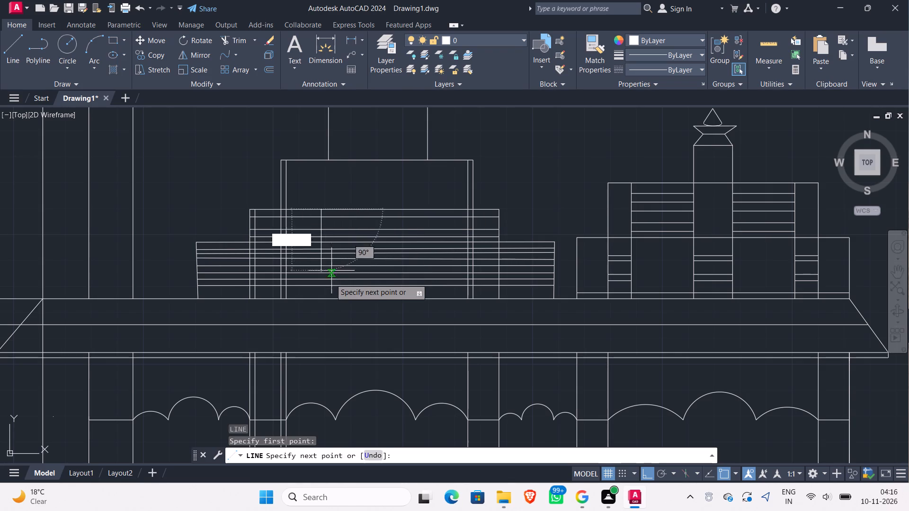
click(324, 297)
key(Escape)
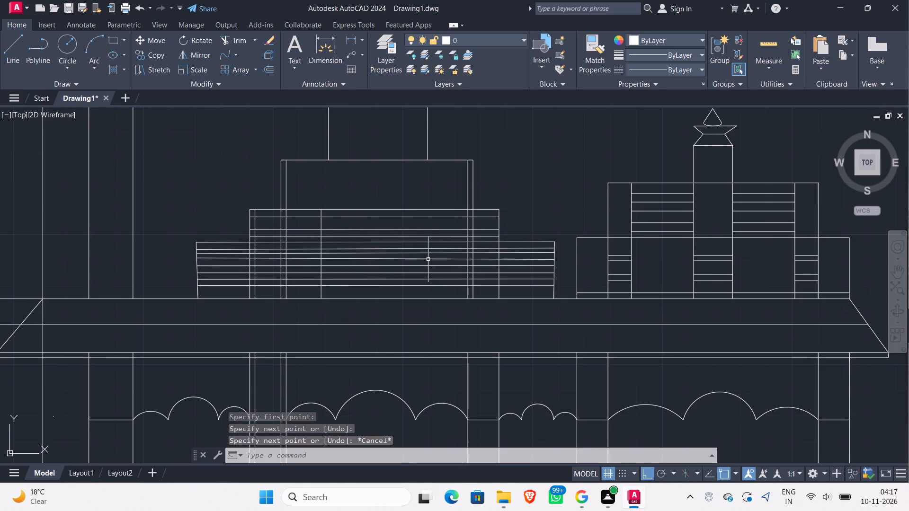
key(l)
key(Return)
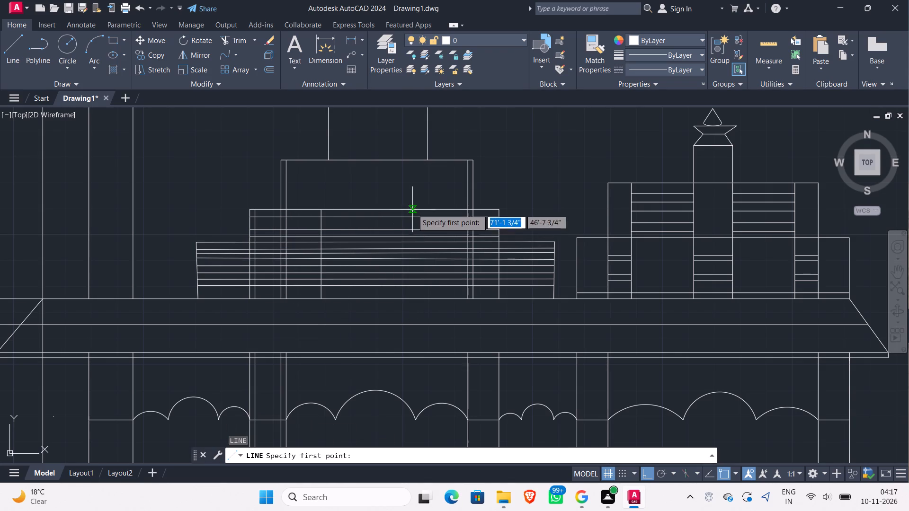
click(431, 211)
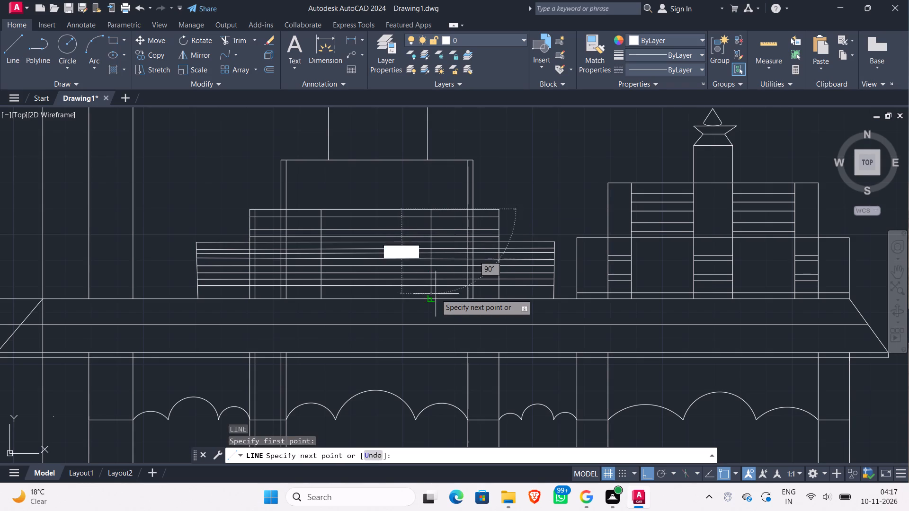
click(435, 299)
key(Escape)
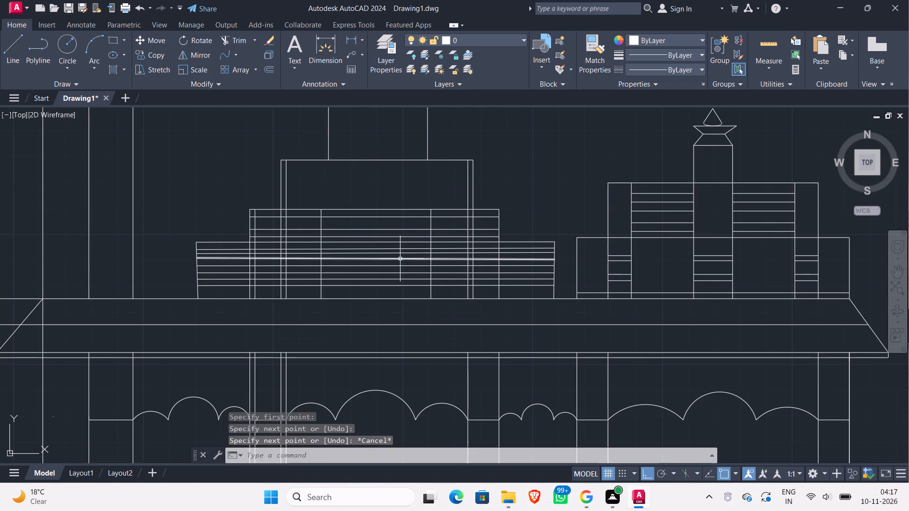
Draw two more vertical lines, each about 2'-10 1/2" long, between the previous pair, from the middle tier's top edge to the roof line.
key(l)
key(Return)
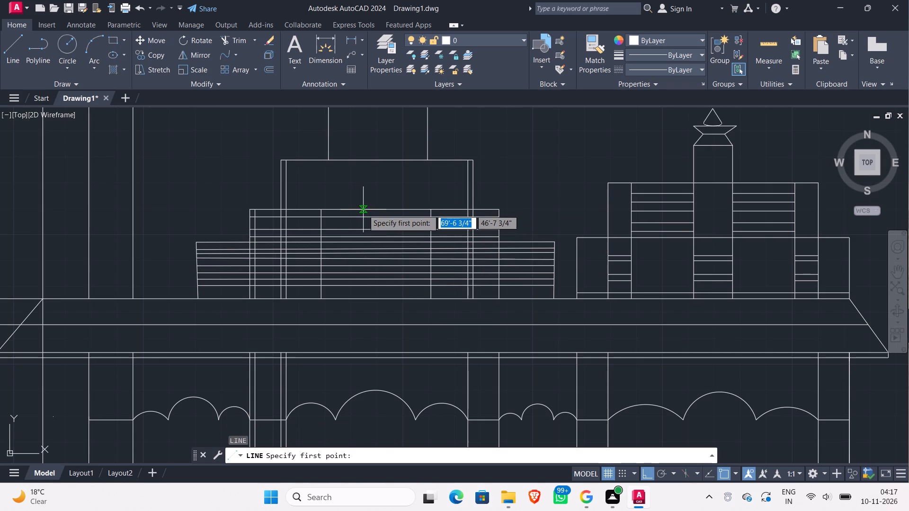
click(363, 210)
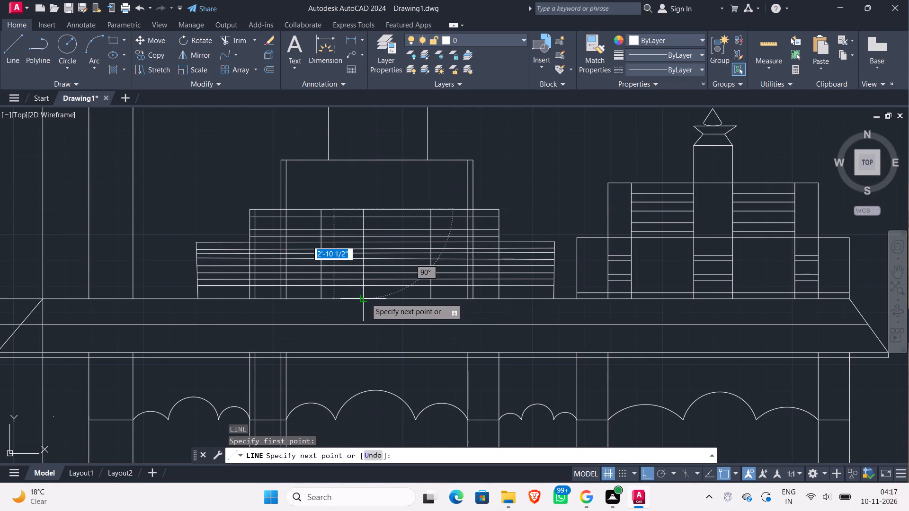
click(365, 298)
key(Escape)
key(l)
key(Return)
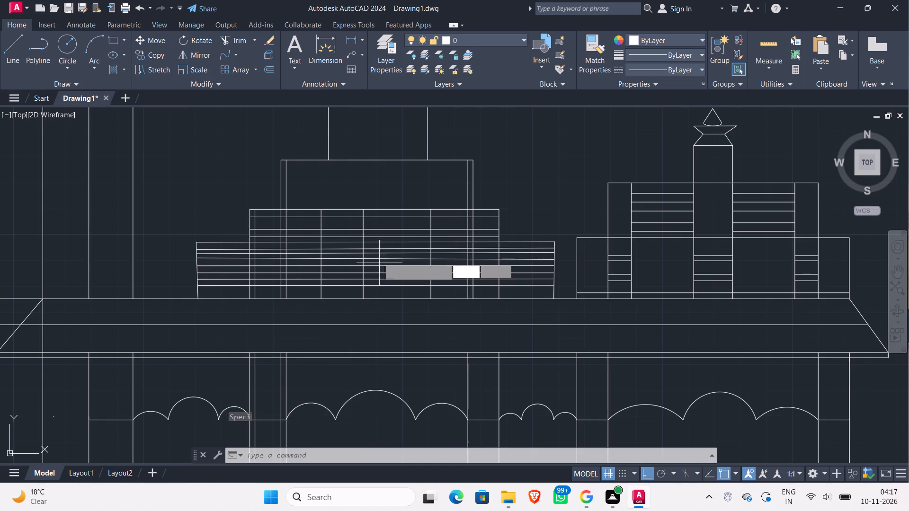
click(398, 210)
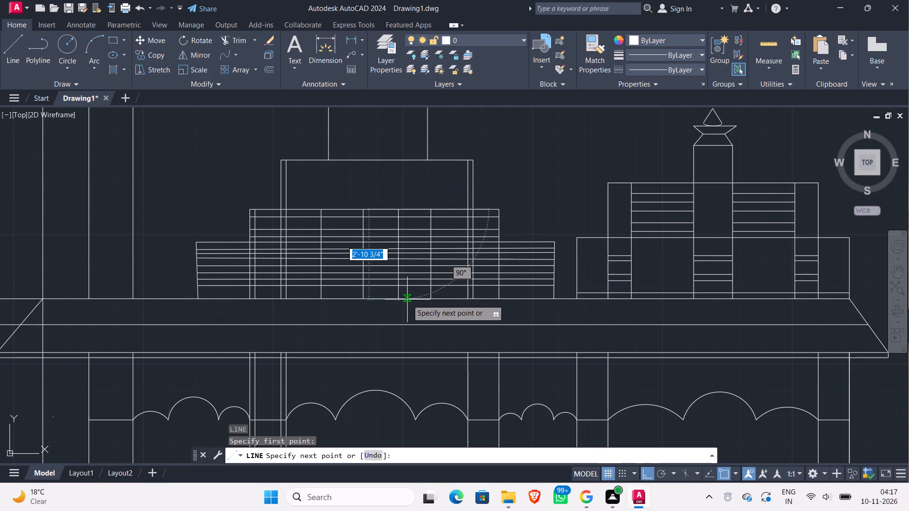
click(402, 300)
key(Escape)
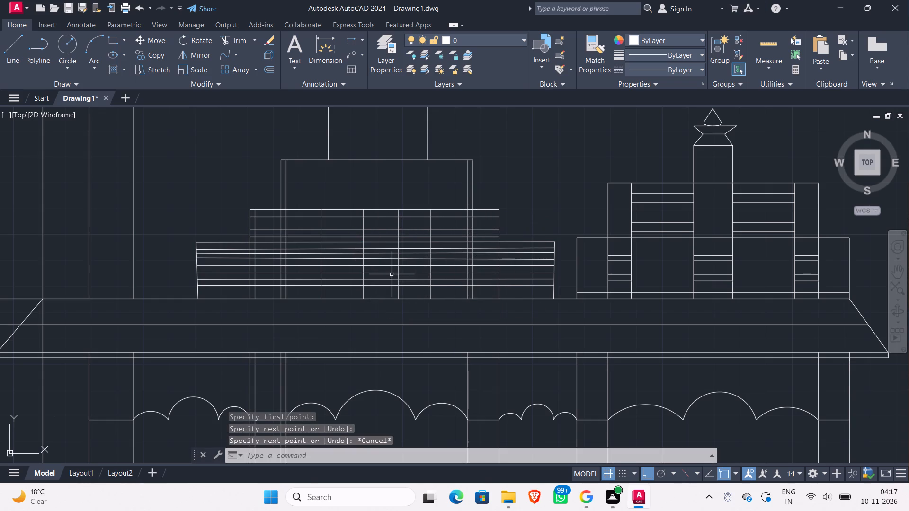
Trim the lowest tier's inner horizontal lines out of four alternate bays between the vertical lines, keeping the tier's top edge.
text(tr)
key(Return)
key(Return)
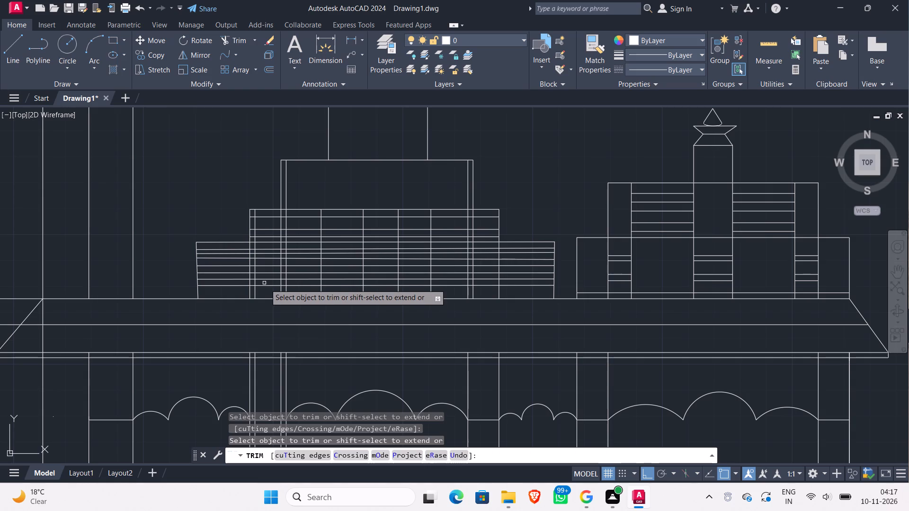
scroll(271, 290, up, 1)
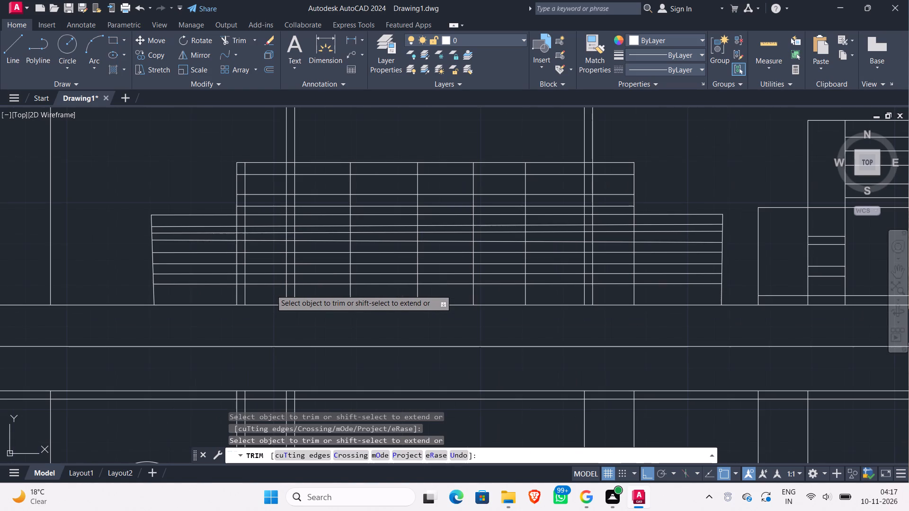
click(271, 290)
click(270, 225)
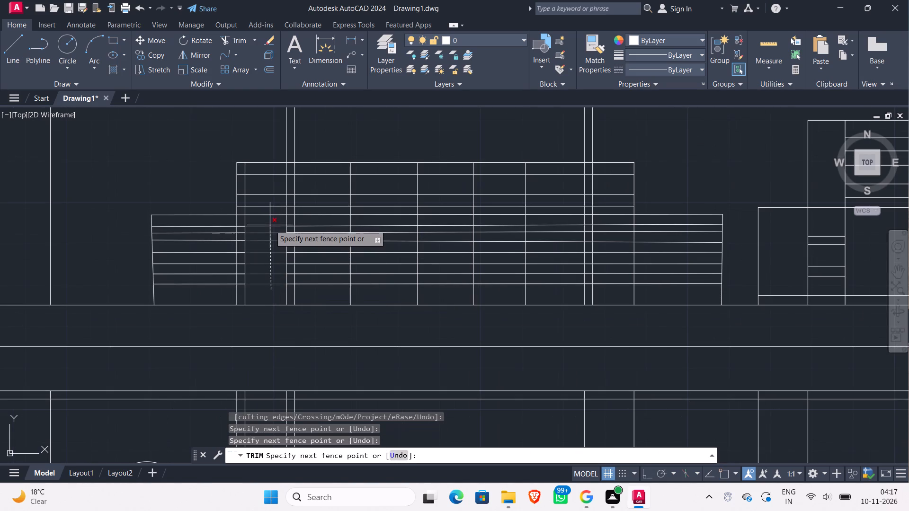
click(372, 295)
click(364, 221)
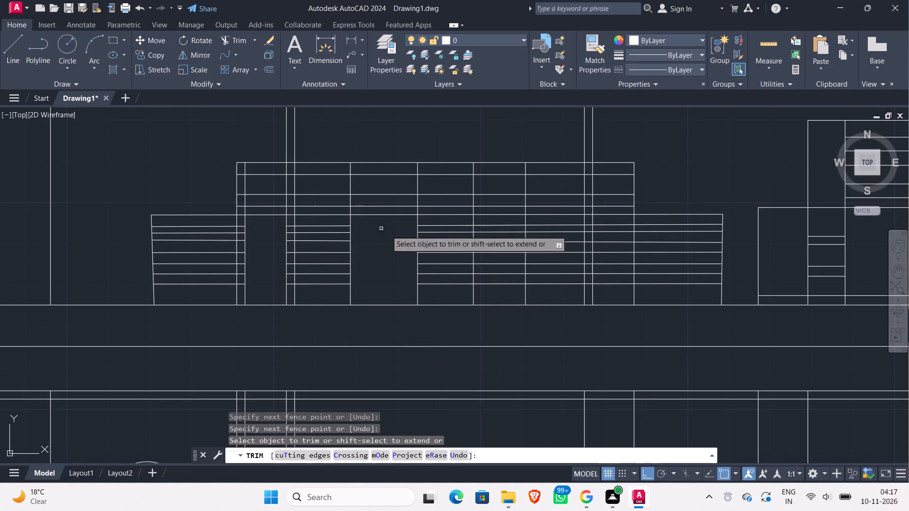
click(502, 298)
click(496, 224)
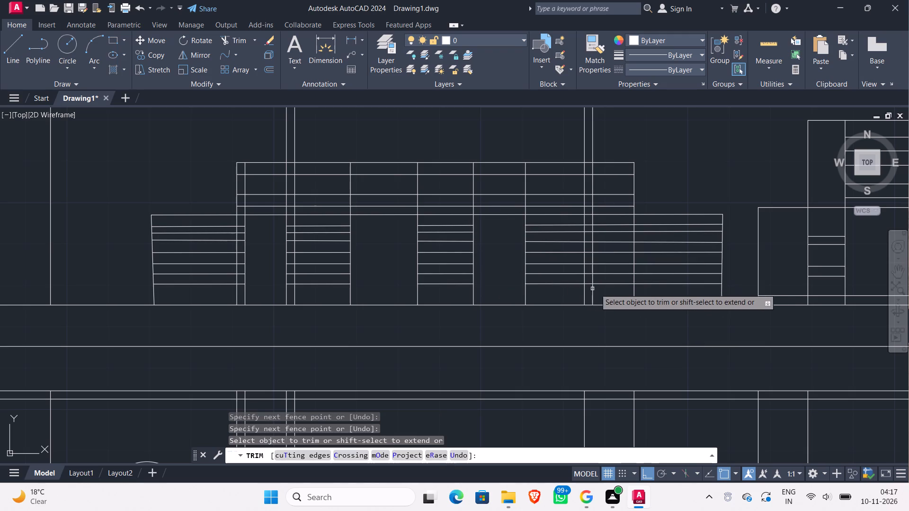
click(618, 293)
click(612, 221)
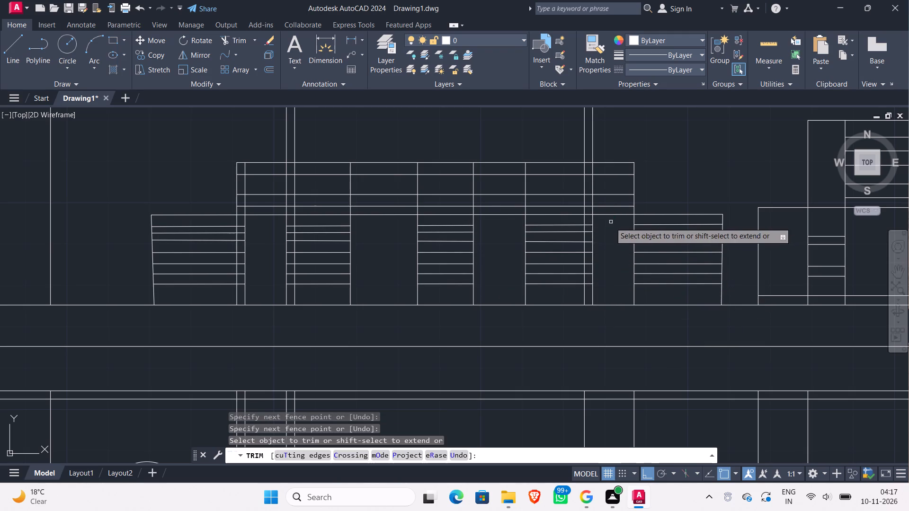
Trim the middle tier's inner horizontal lines out of three alternate bays between the vertical lines, keeping the tier's top and bottom edges.
click(273, 210)
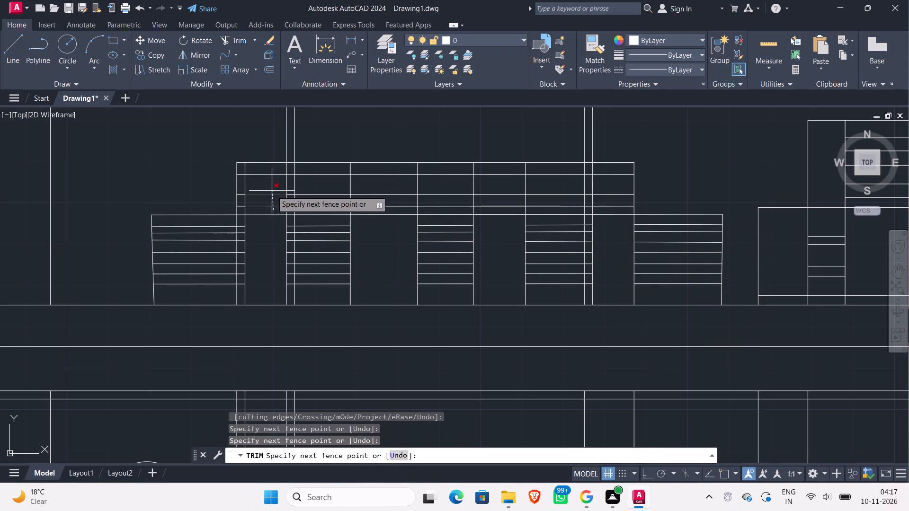
click(274, 213)
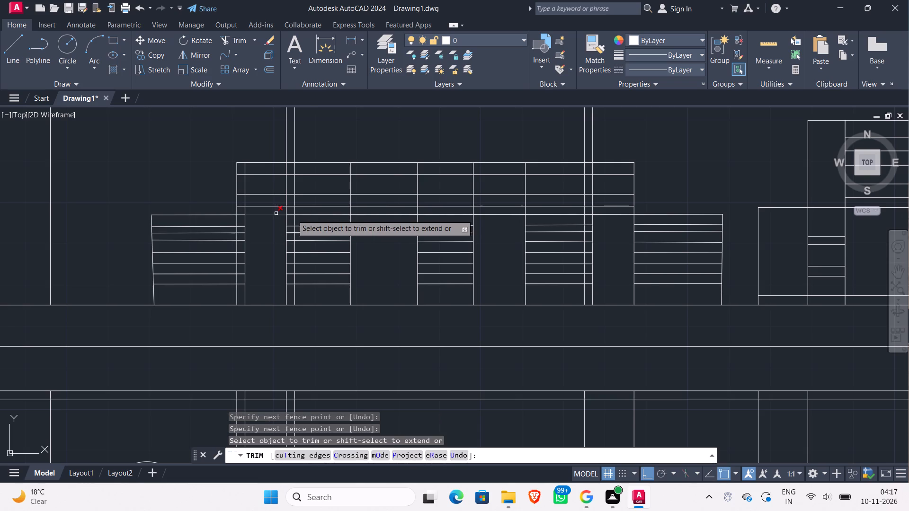
click(317, 211)
click(315, 169)
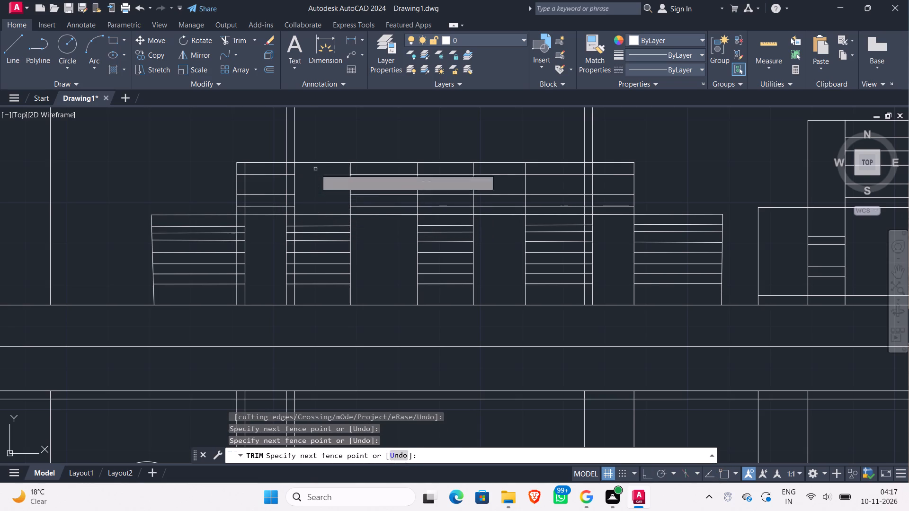
click(453, 211)
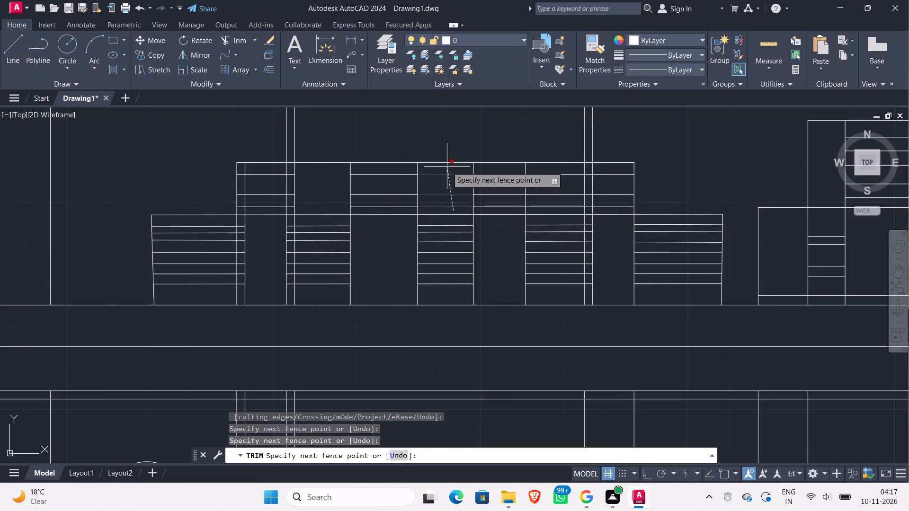
click(447, 166)
click(570, 212)
click(560, 171)
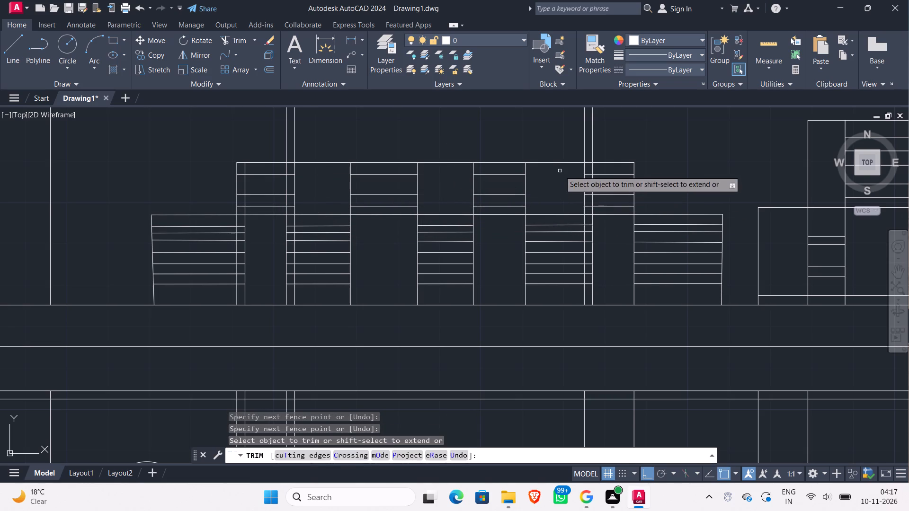
scroll(677, 167, down, 2)
middle_drag(678, 161, 555, 253)
scroll(559, 238, down, 1)
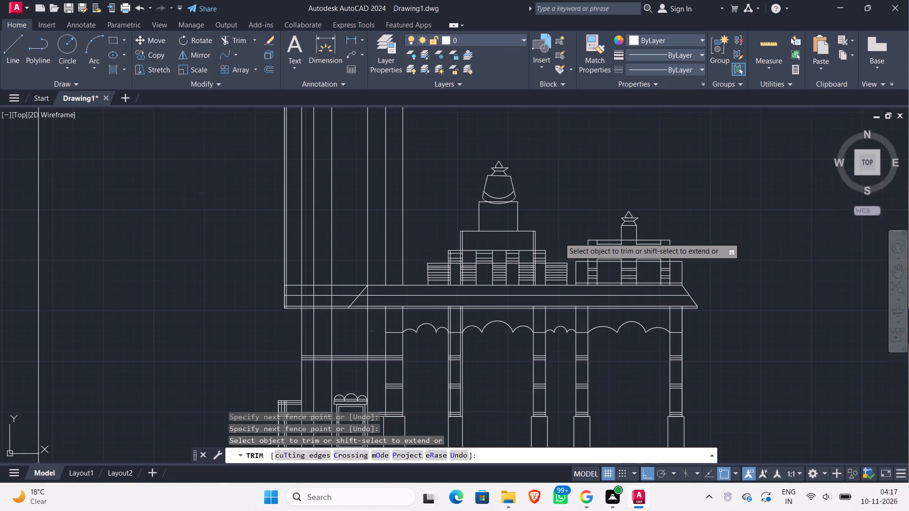
middle_drag(560, 233, 474, 253)
scroll(471, 250, down, 1)
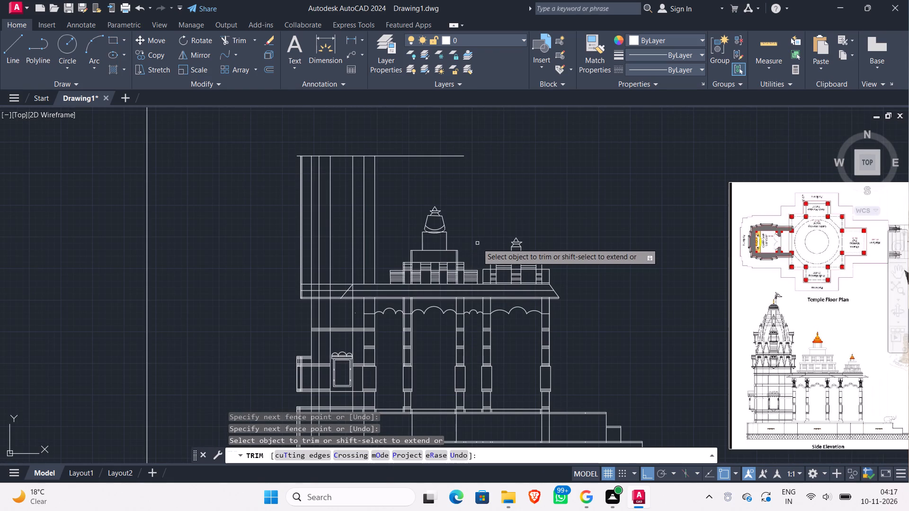
key(Escape)
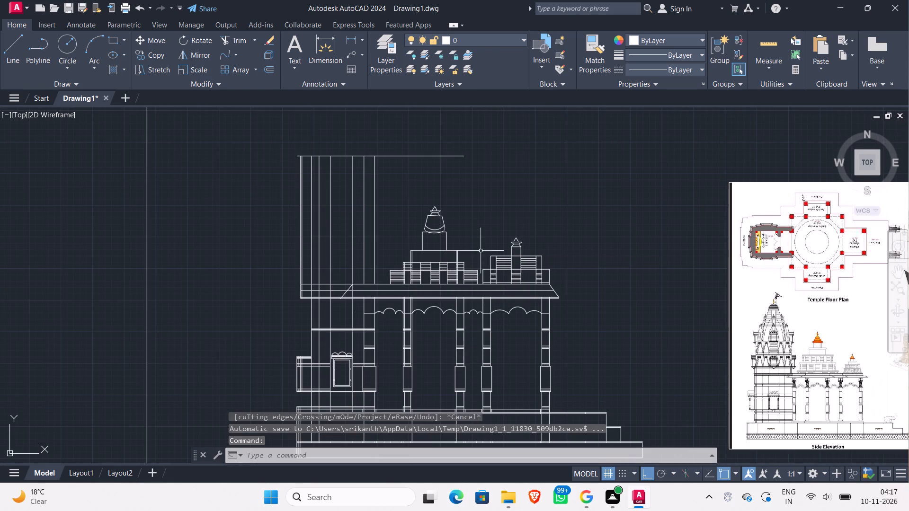
Offset the top edge of the plain block above the middle tier 2" downward.
scroll(442, 255, up, 1)
key(o)
key(Return)
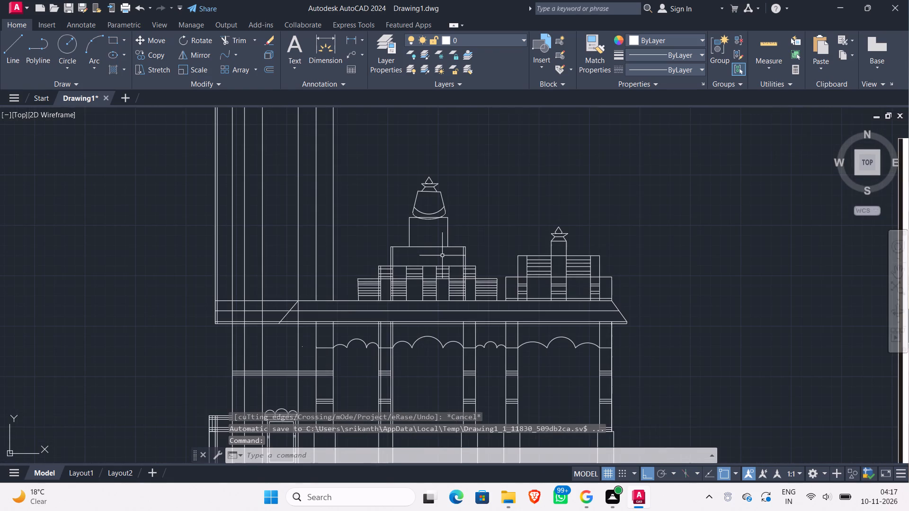
key(Return)
scroll(424, 247, up, 1)
click(424, 246)
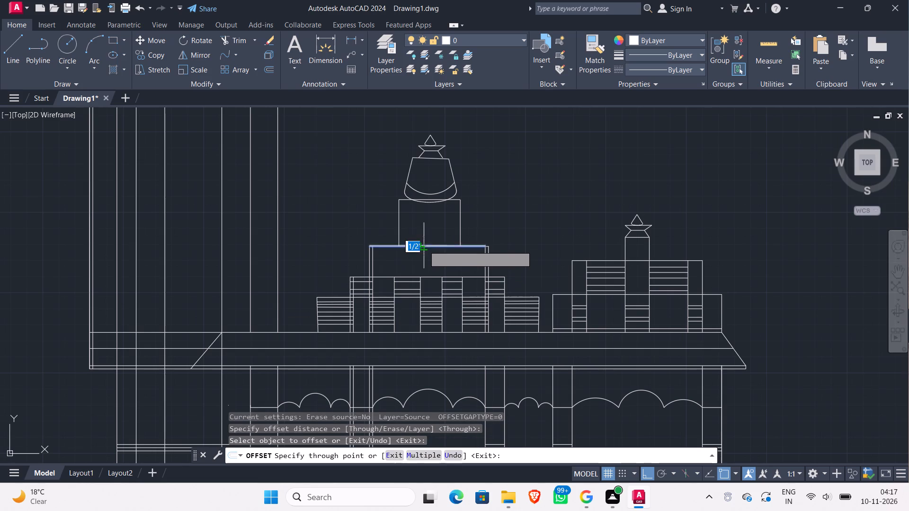
key(2)
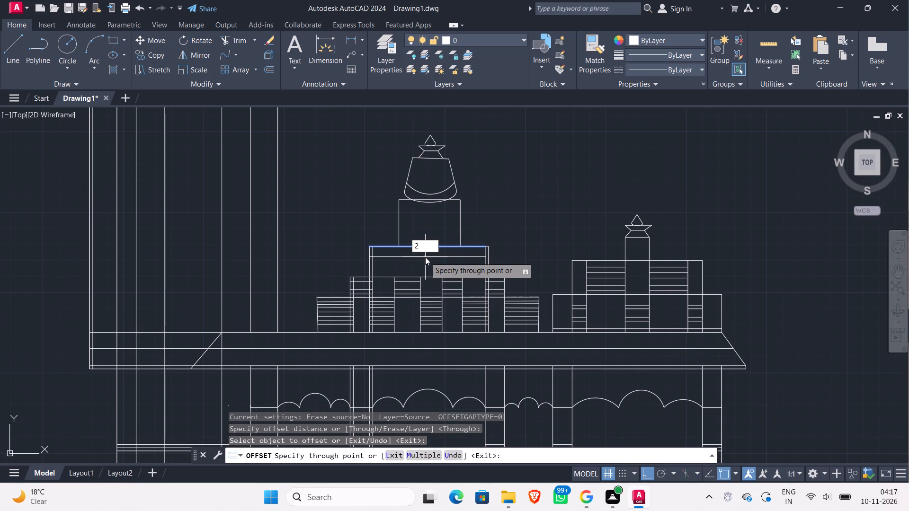
key(shift+quotedbl)
key(Return)
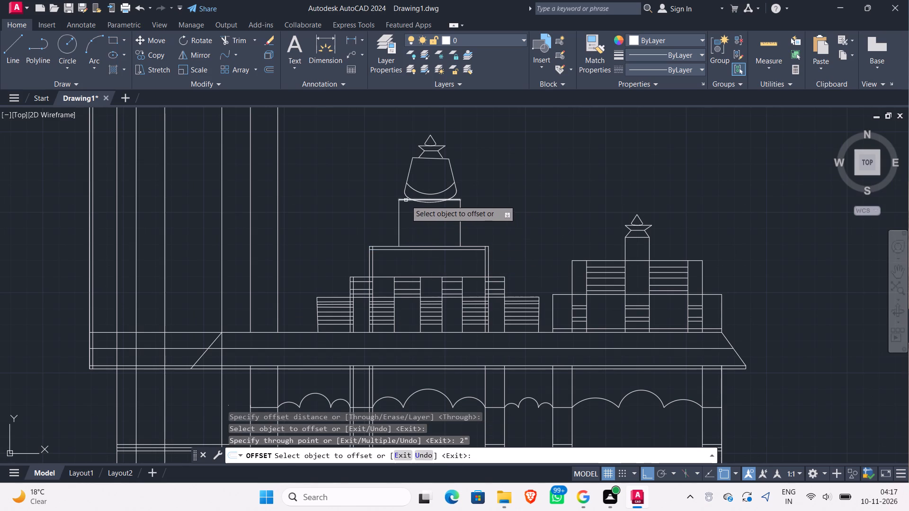
Offset the top edge of the narrow block beneath the dome 3" downward.
click(405, 199)
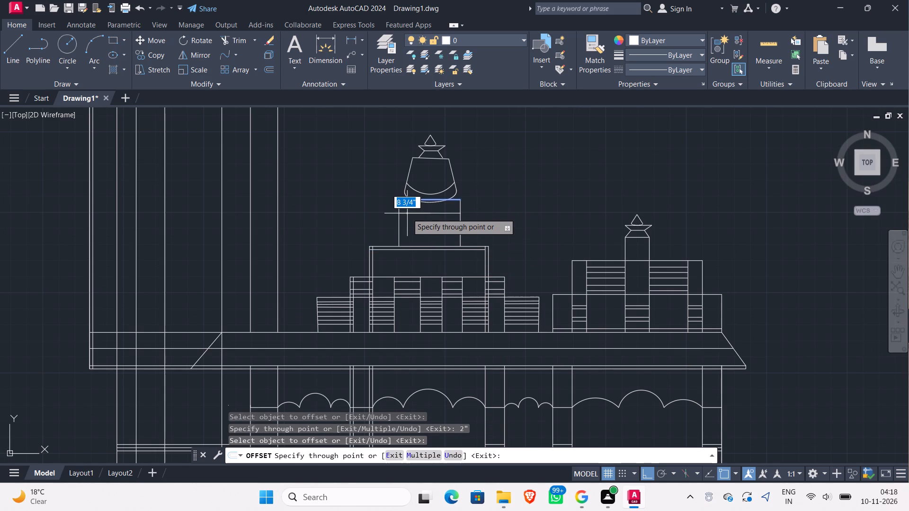
key(3)
key(shift+quotedbl)
key(Return)
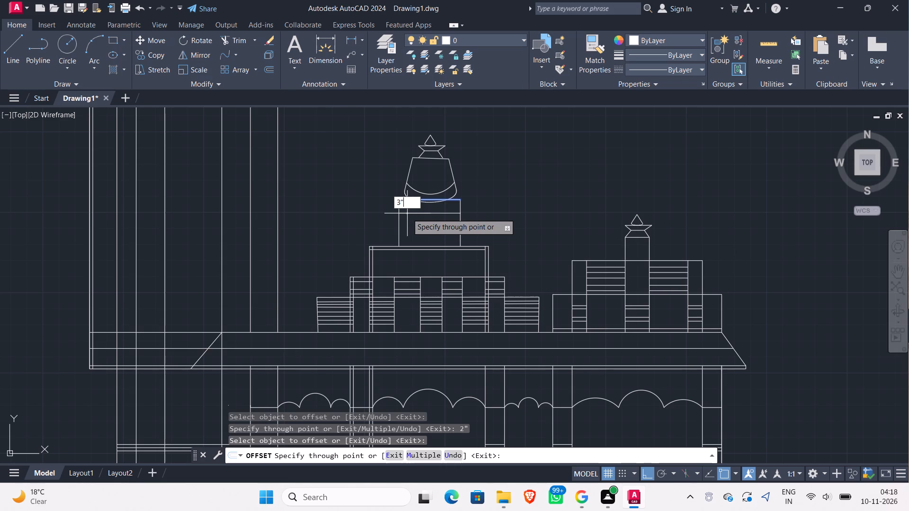
key(Escape)
Examine the tower and domes in the reference image's side elevation and compare them with the drafted elevation.
scroll(481, 211, down, 1)
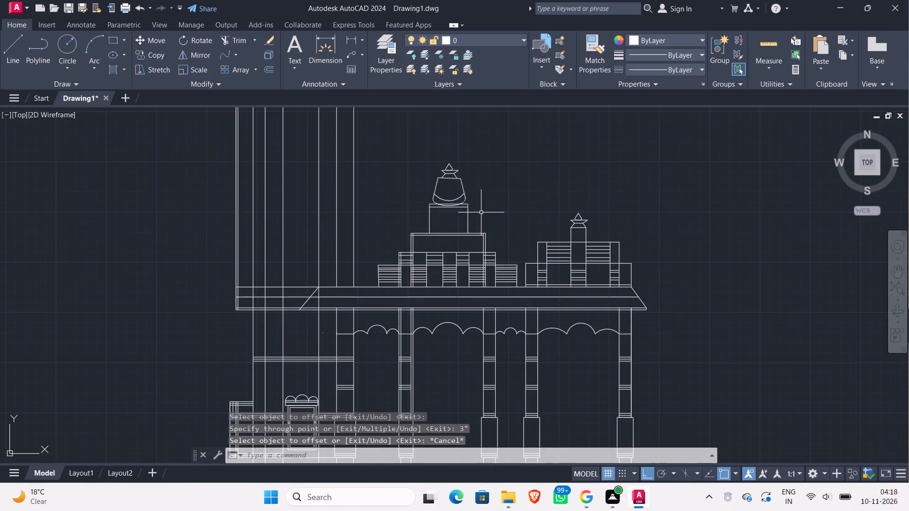
scroll(482, 212, down, 2)
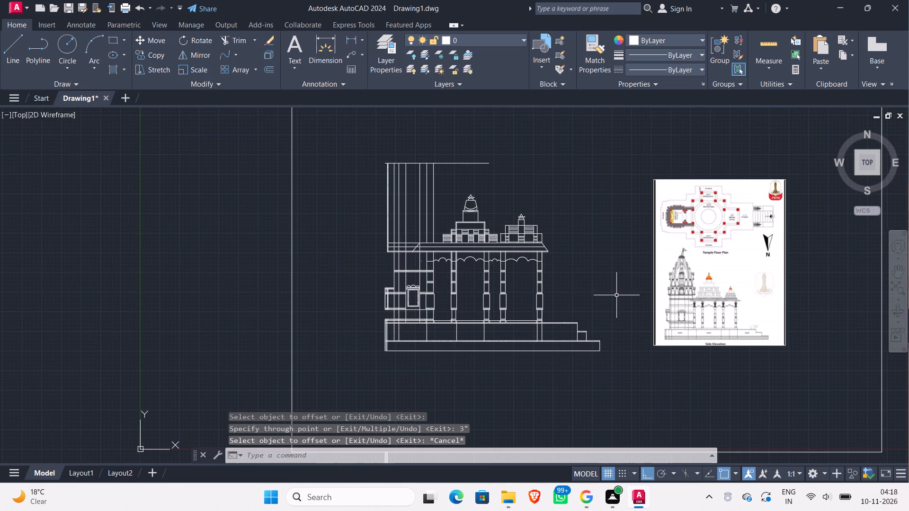
scroll(693, 291, up, 1)
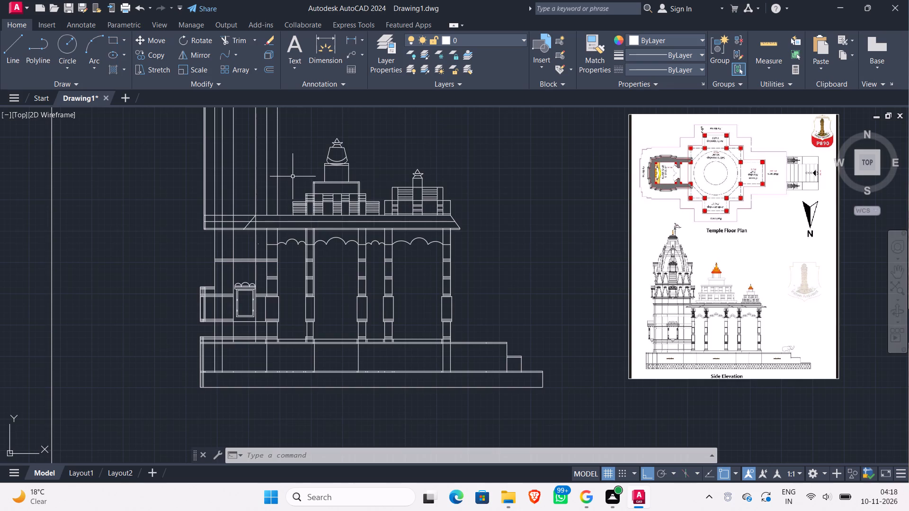
middle_drag(293, 176, 303, 243)
scroll(305, 244, down, 1)
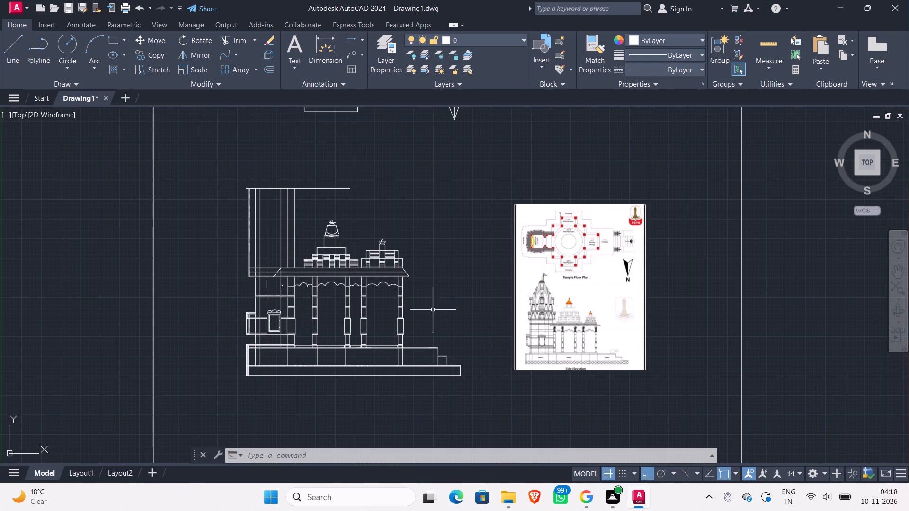
scroll(524, 313, up, 1)
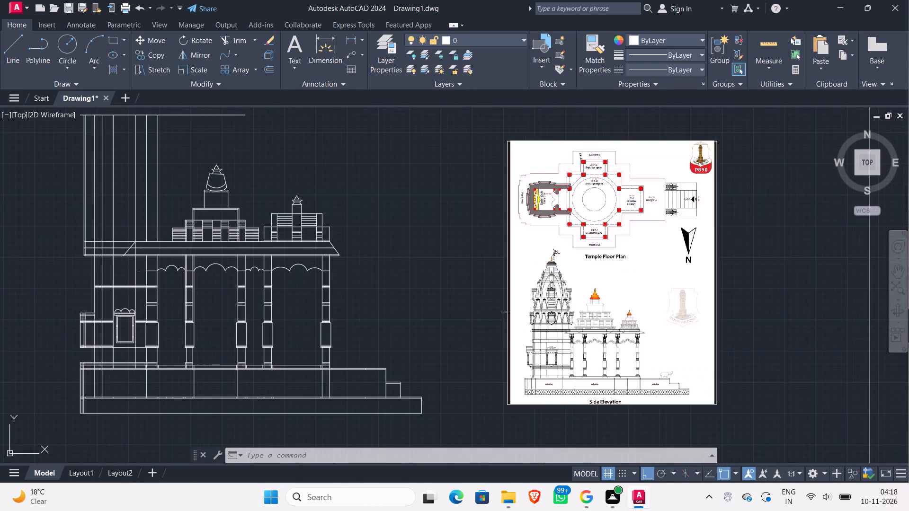
scroll(536, 312, up, 3)
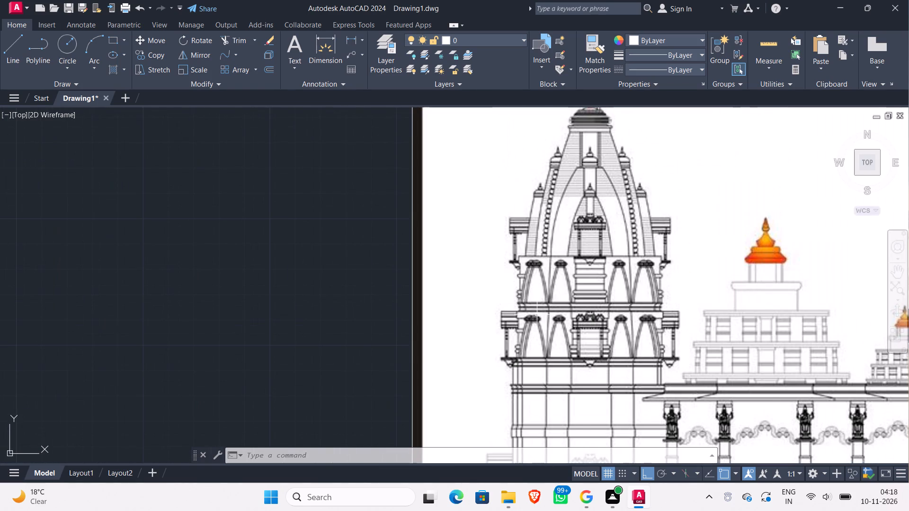
scroll(537, 315, down, 1)
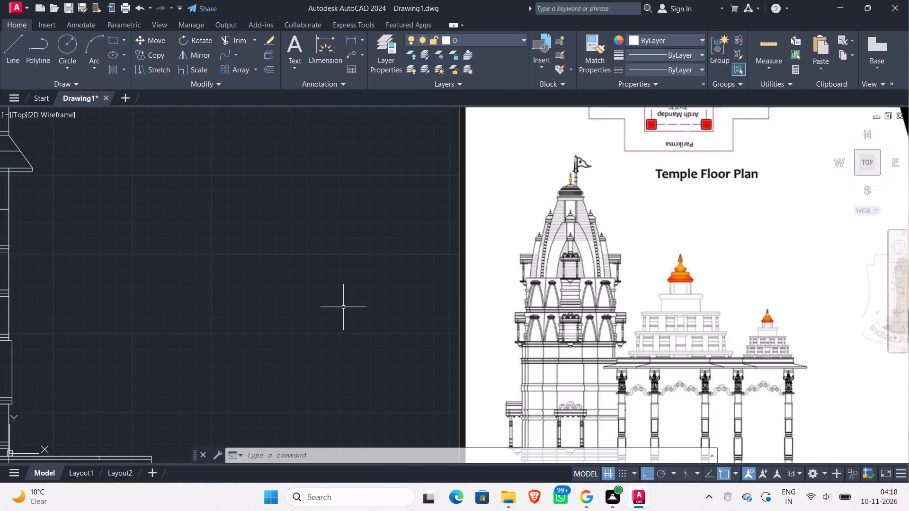
middle_drag(293, 284, 555, 297)
scroll(536, 288, down, 2)
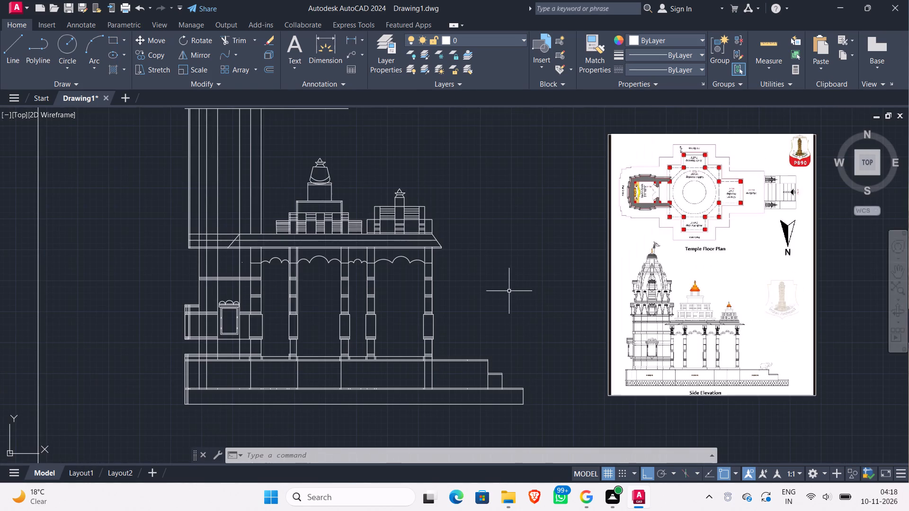
middle_drag(509, 291, 526, 338)
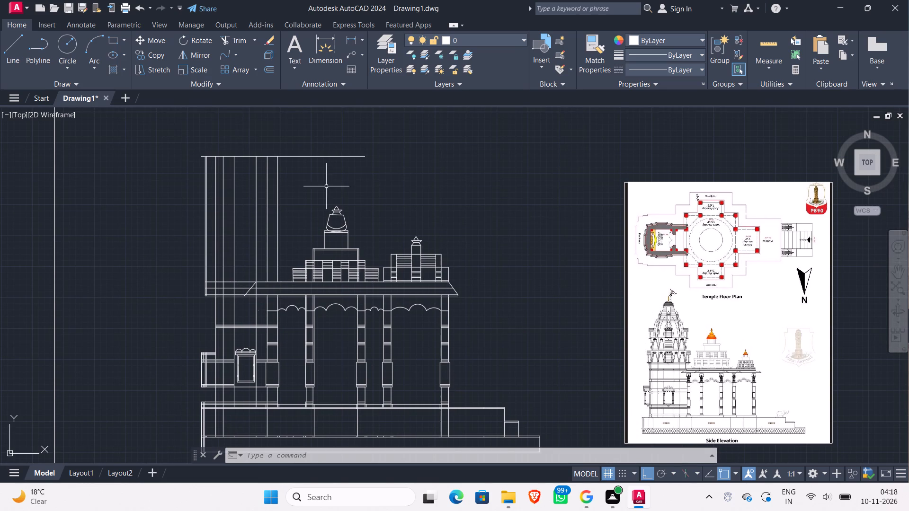
Trim off the part of the tower's top horizontal line that overhangs beyond its right-hand vertical edge.
key(t)
key(r)
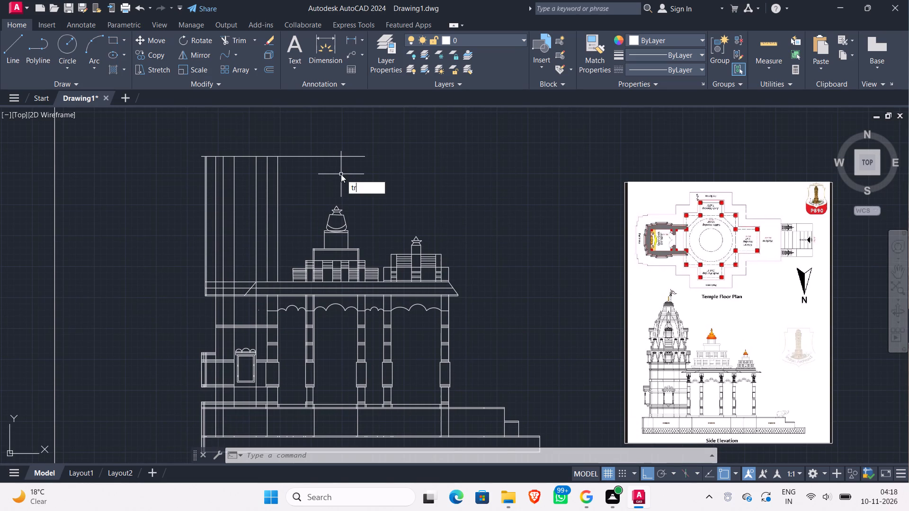
key(Return)
click(304, 166)
click(291, 115)
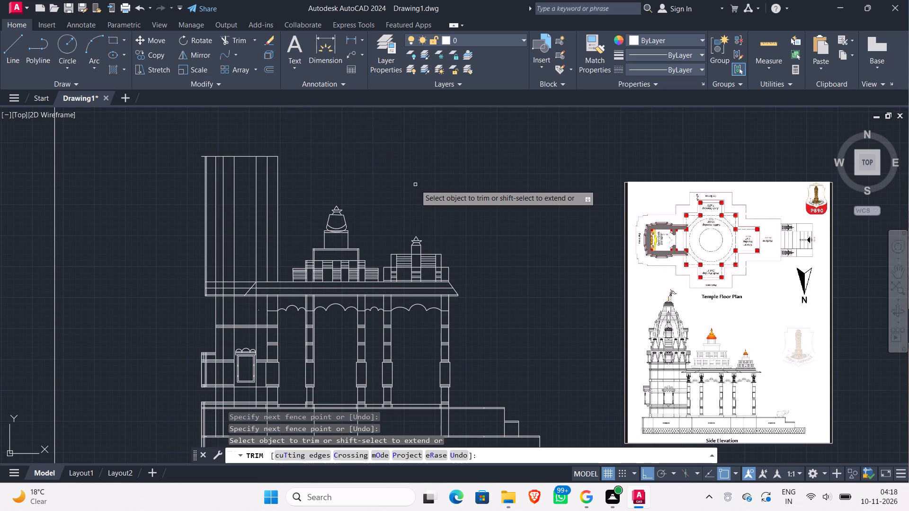
scroll(415, 184, down, 1)
middle_drag(416, 183, 467, 175)
scroll(470, 175, down, 1)
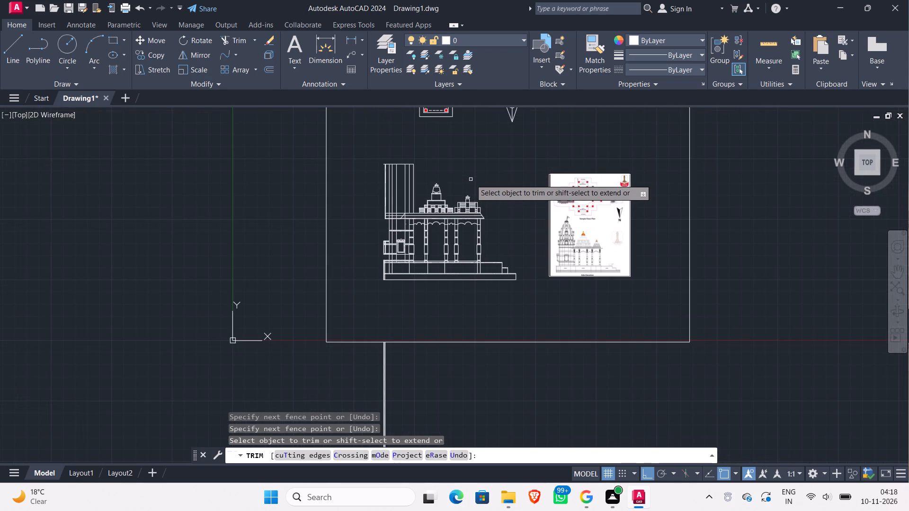
middle_drag(471, 179, 472, 271)
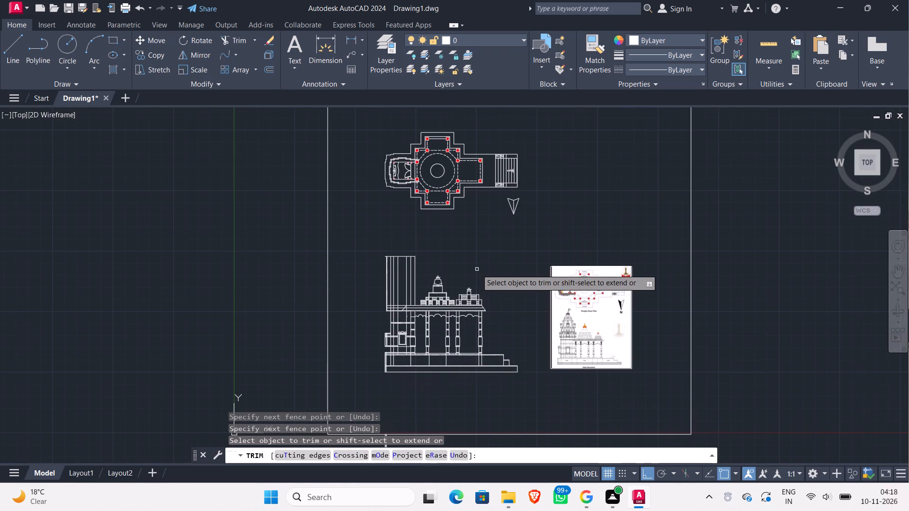
middle_drag(477, 271, 479, 246)
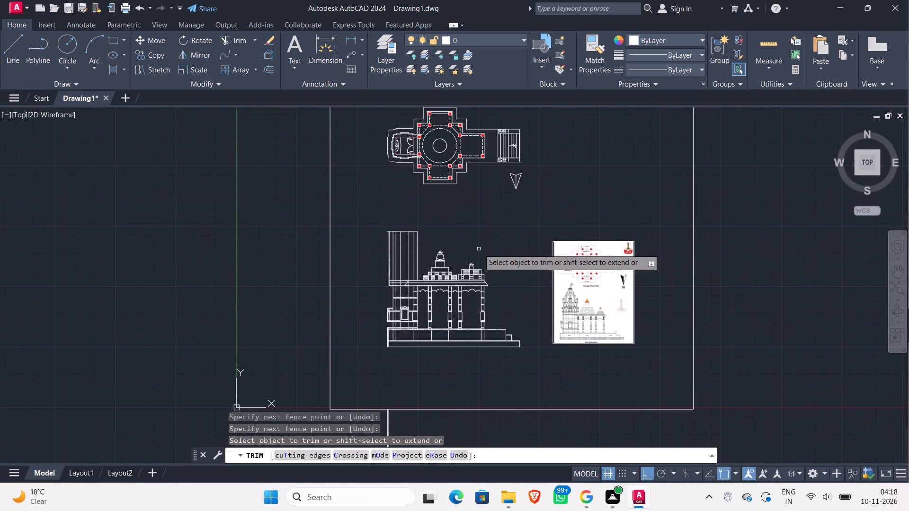
key(Escape)
key(Escape)
key(Escape)
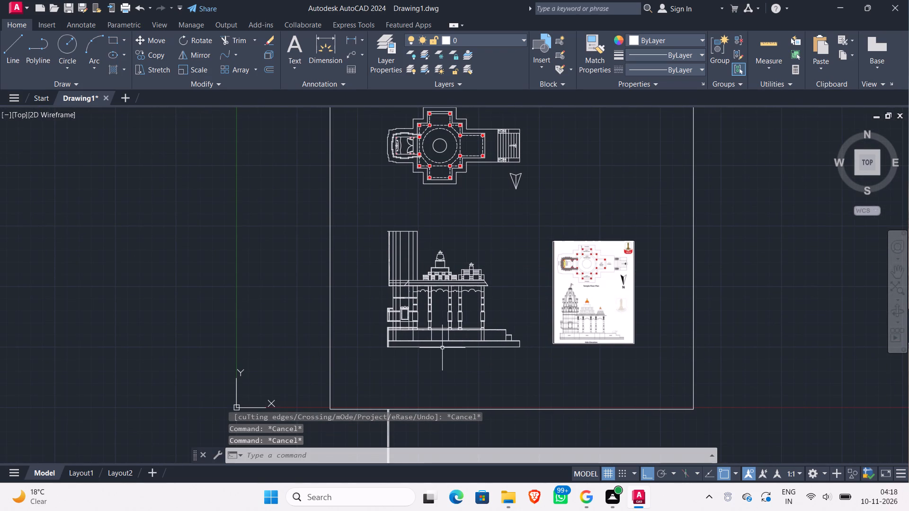
Draw a horizontal line across the tower's full width, about level with the top of the plain block beneath the main dome.
scroll(434, 286, up, 1)
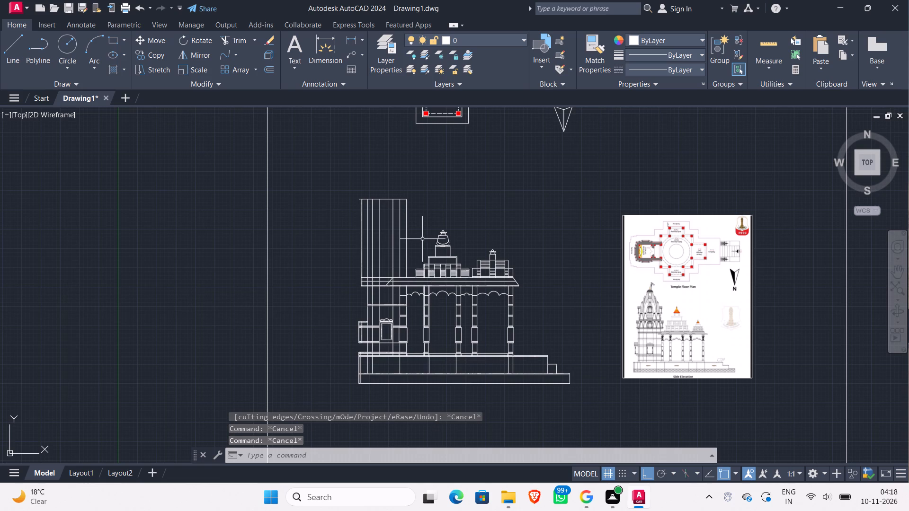
scroll(641, 310, up, 2)
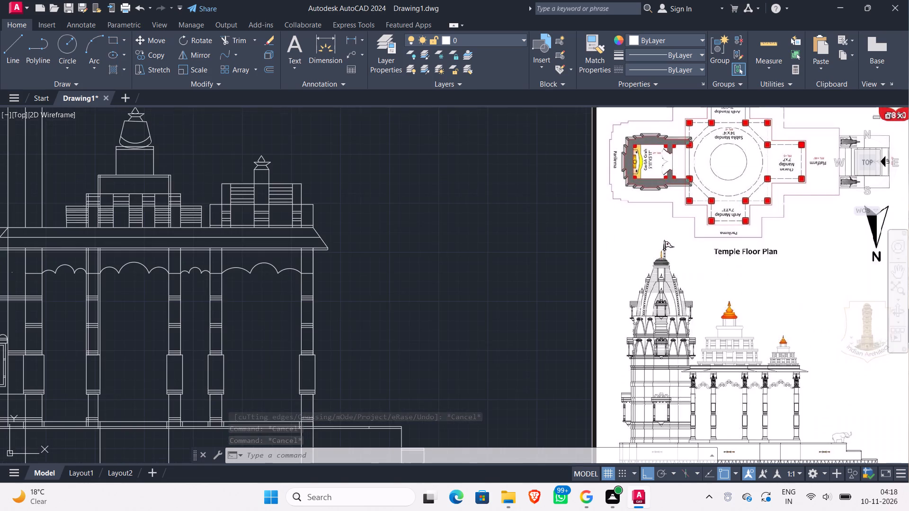
scroll(657, 343, down, 1)
scroll(657, 343, up, 1)
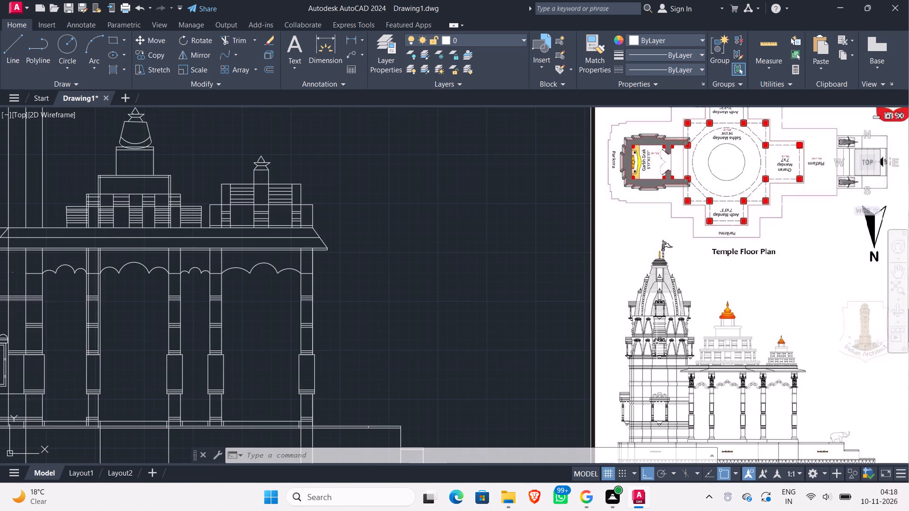
scroll(657, 343, down, 1)
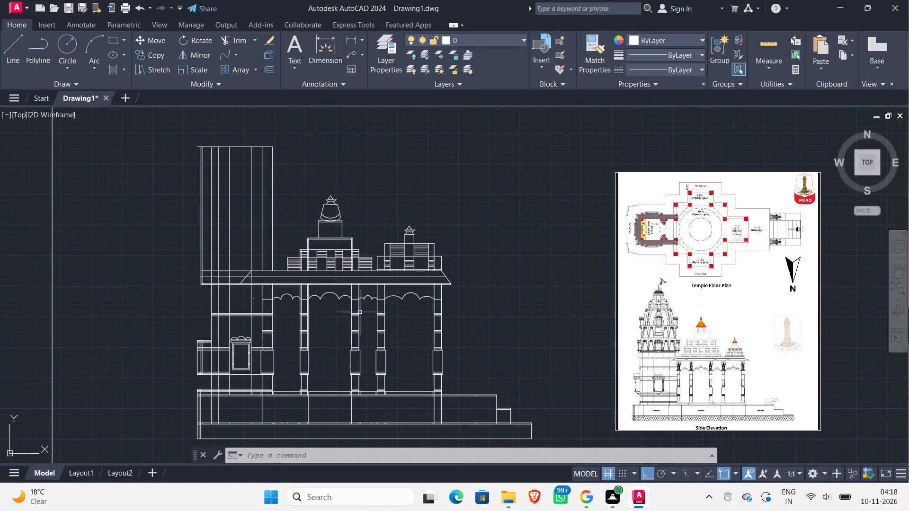
scroll(278, 240, up, 1)
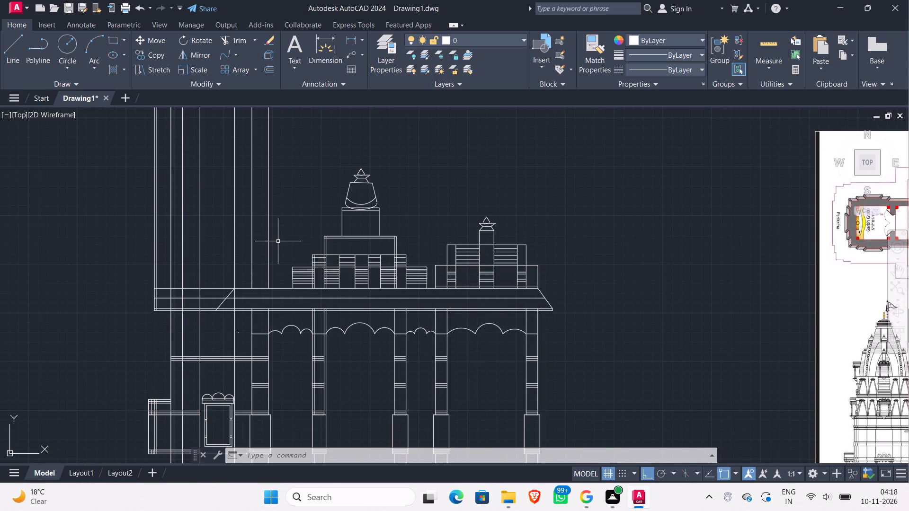
key(l)
key(Return)
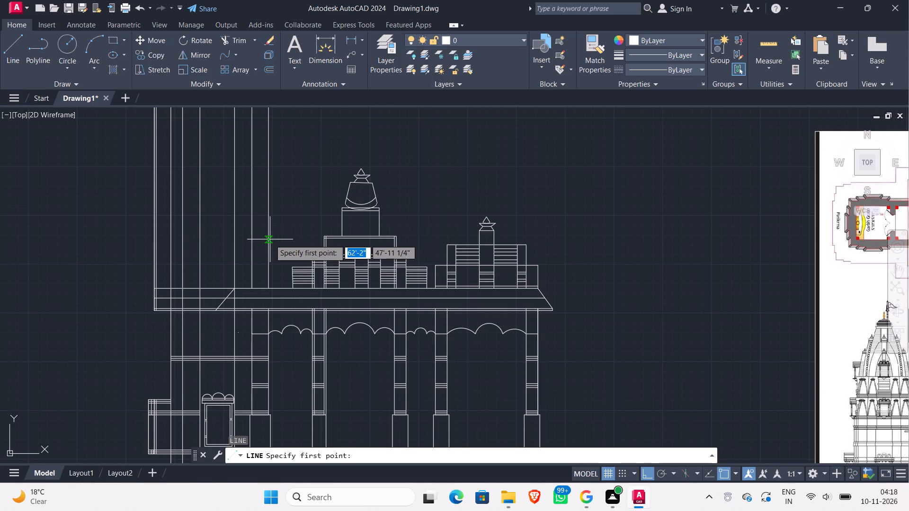
click(270, 239)
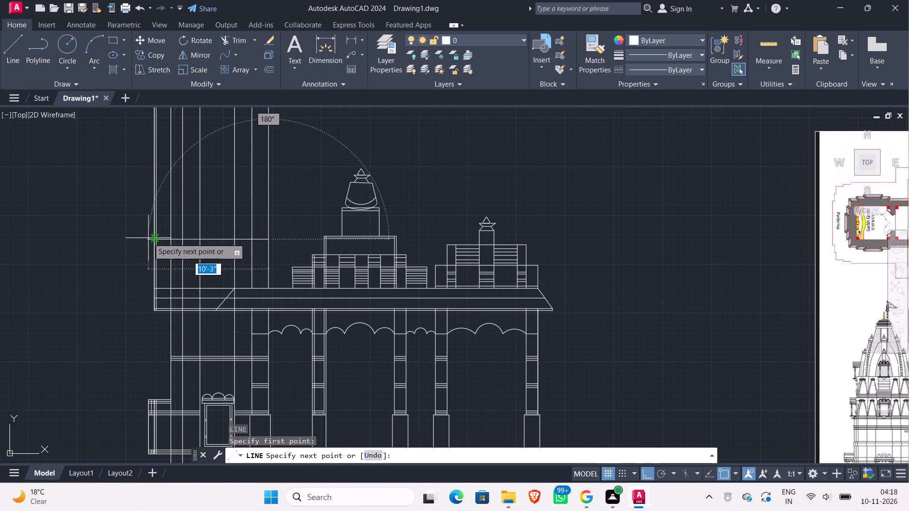
click(152, 238)
key(Escape)
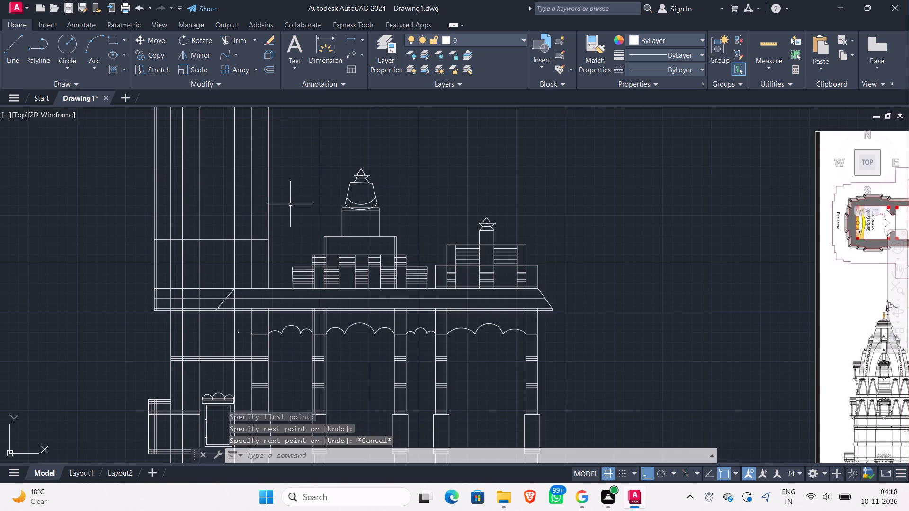
Draw a second horizontal line across the tower's full width, higher up and about level with the lower part of the main dome.
scroll(293, 203, down, 2)
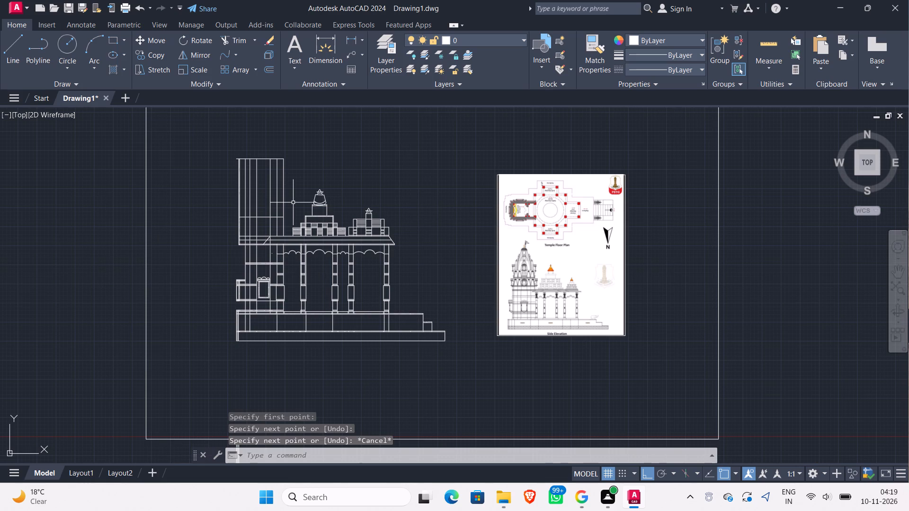
scroll(293, 203, up, 1)
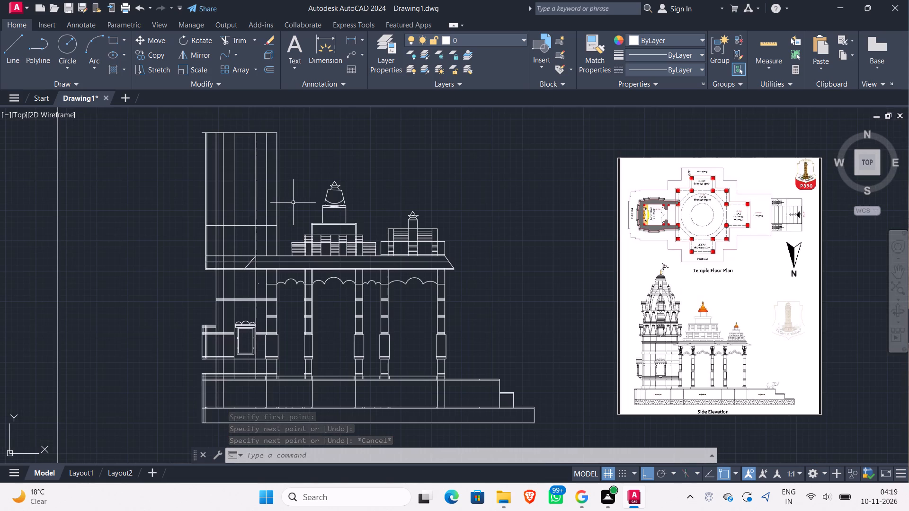
key(l)
key(Return)
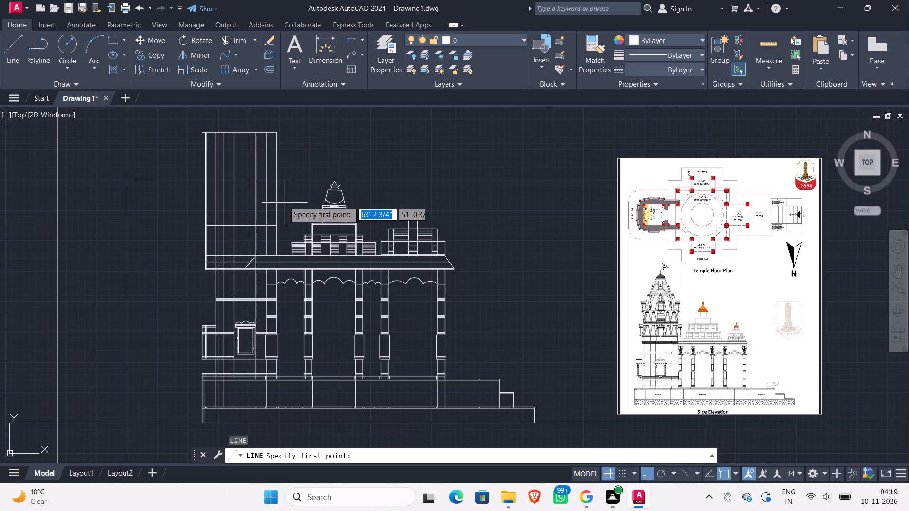
click(277, 203)
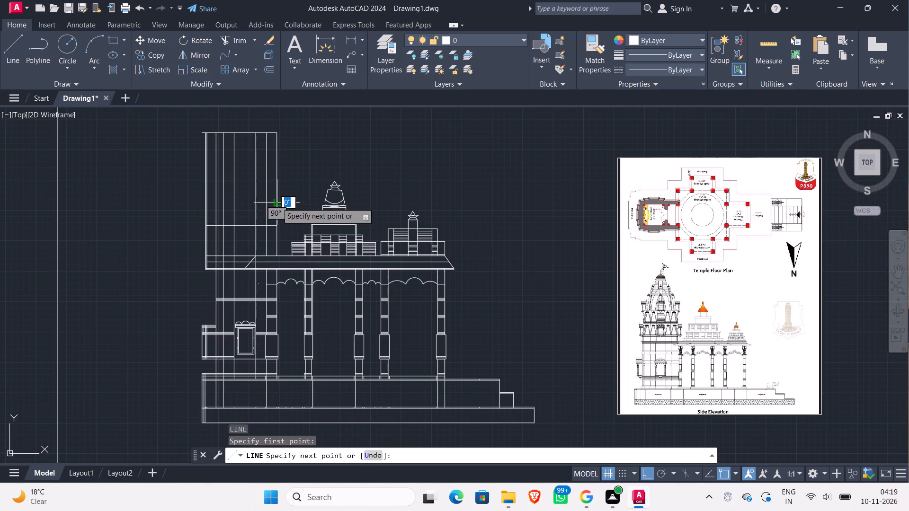
click(201, 203)
key(Escape)
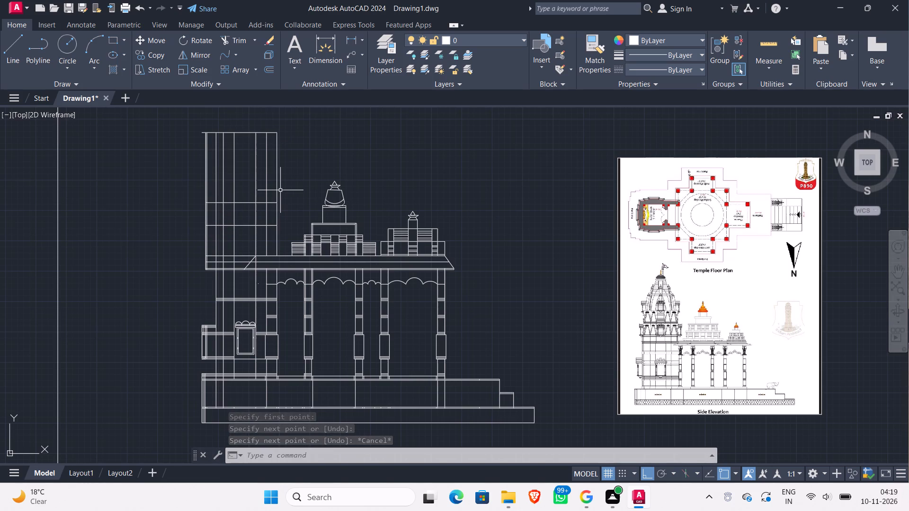
Draw a third horizontal line across the tower, about midway between the second line and the tower's top edge.
middle_drag(286, 186, 286, 211)
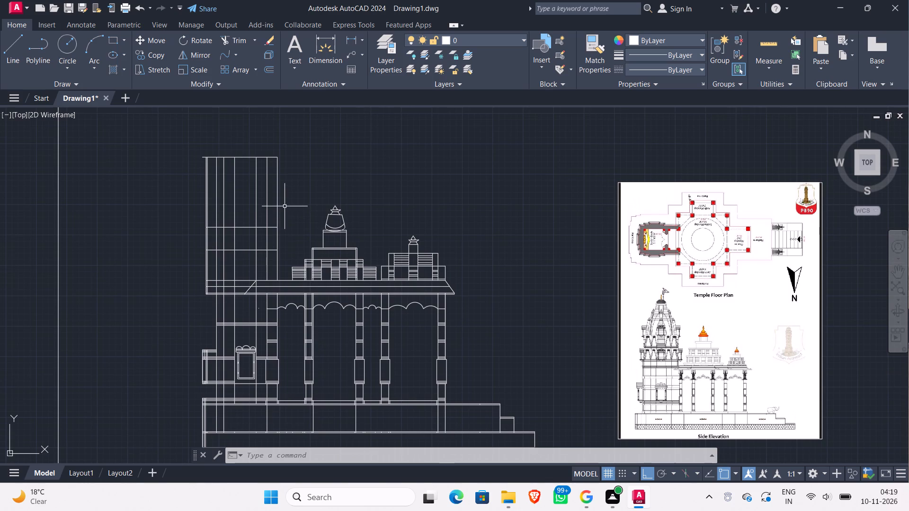
scroll(289, 205, down, 1)
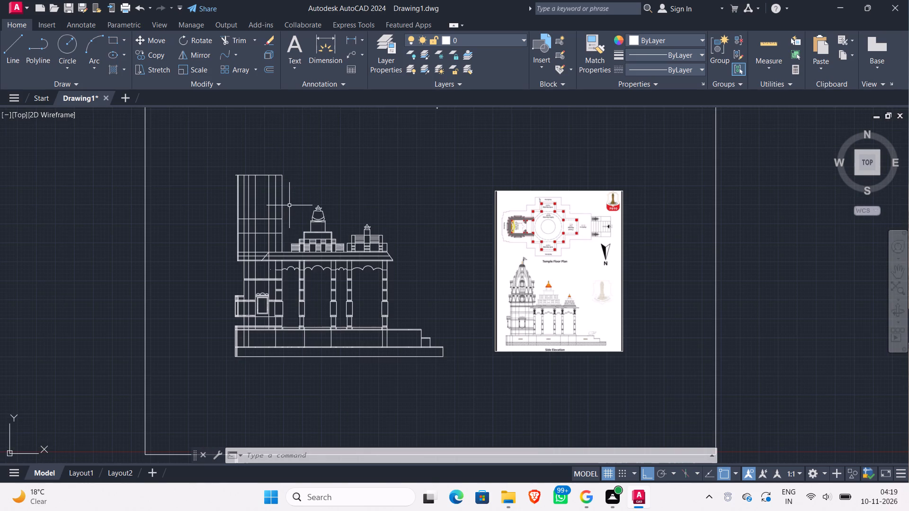
scroll(289, 205, up, 1)
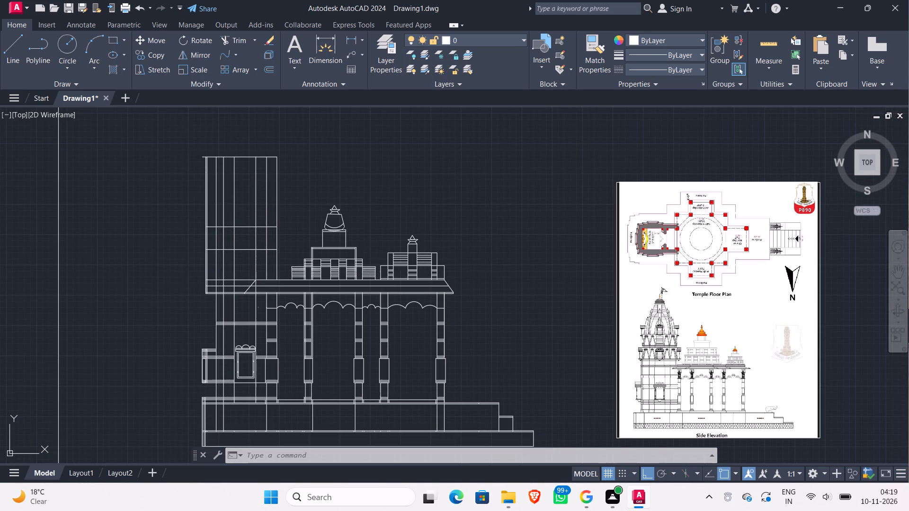
key(l)
key(Return)
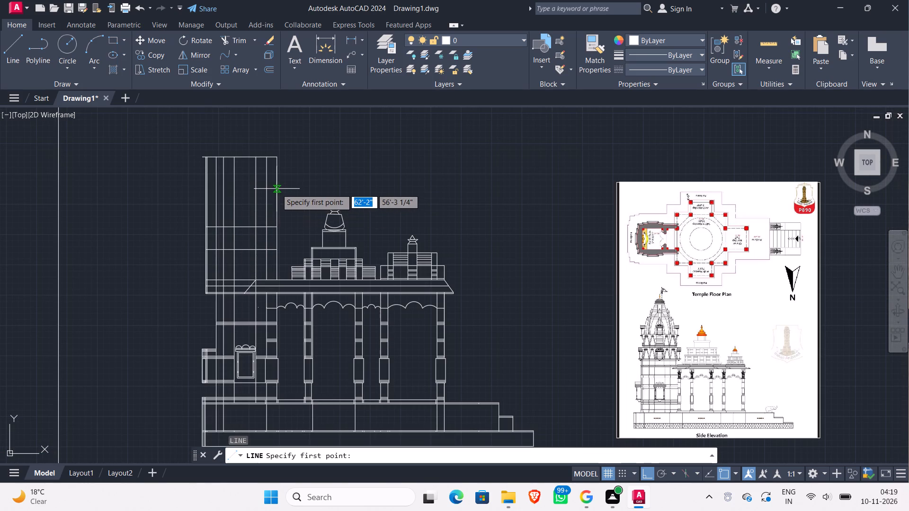
click(277, 192)
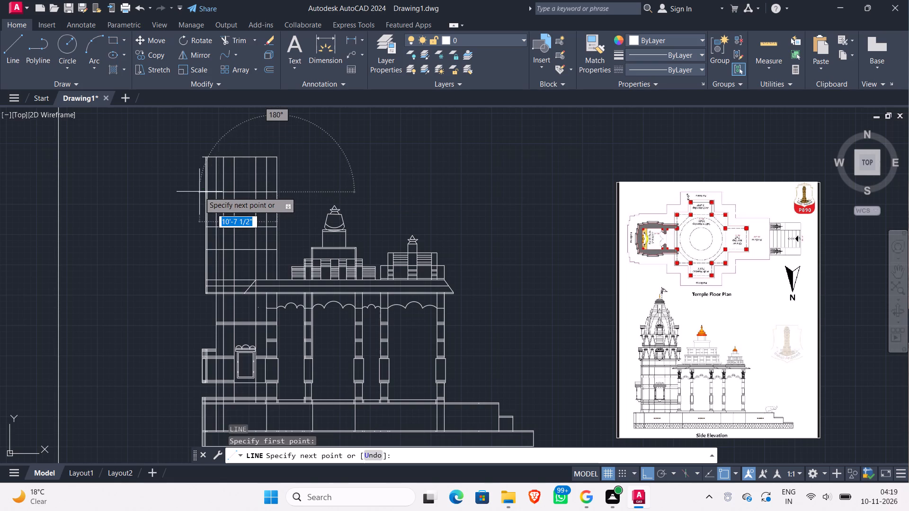
click(206, 192)
key(Escape)
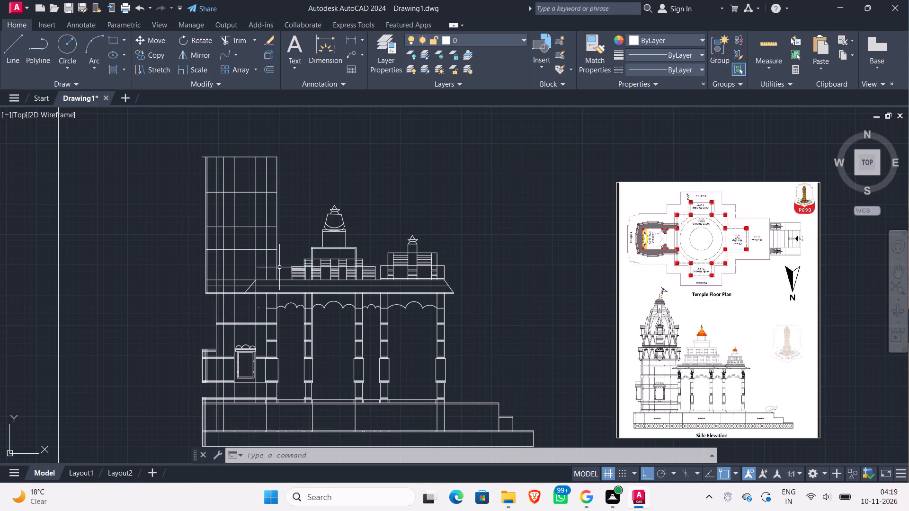
Erase the short diagonal line crossing the eave band where it meets the tower.
scroll(281, 268, up, 2)
scroll(281, 268, down, 1)
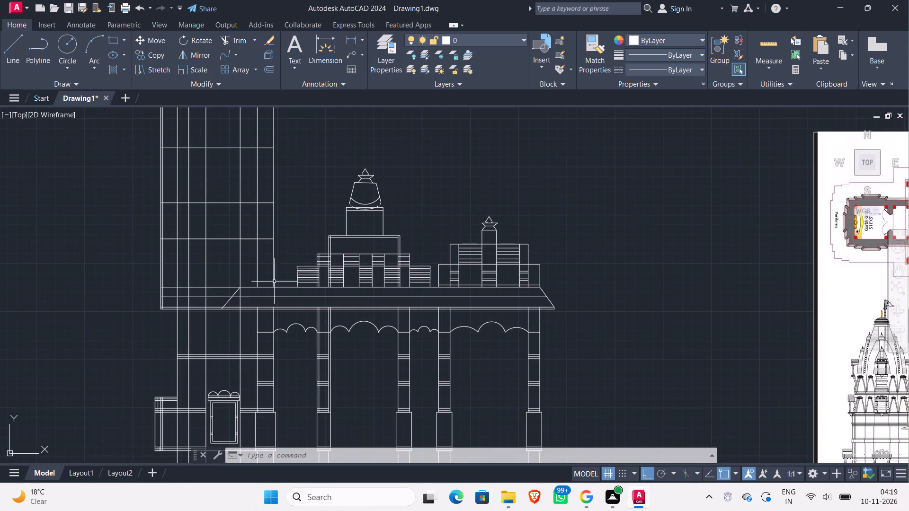
click(228, 302)
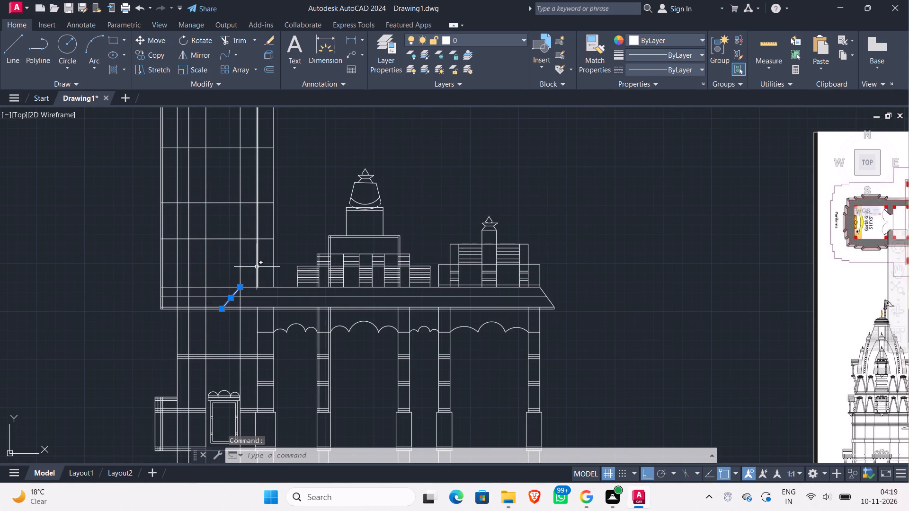
key(Delete)
Look over the drafted side elevation and the surrounding drawing sheet.
scroll(267, 249, down, 2)
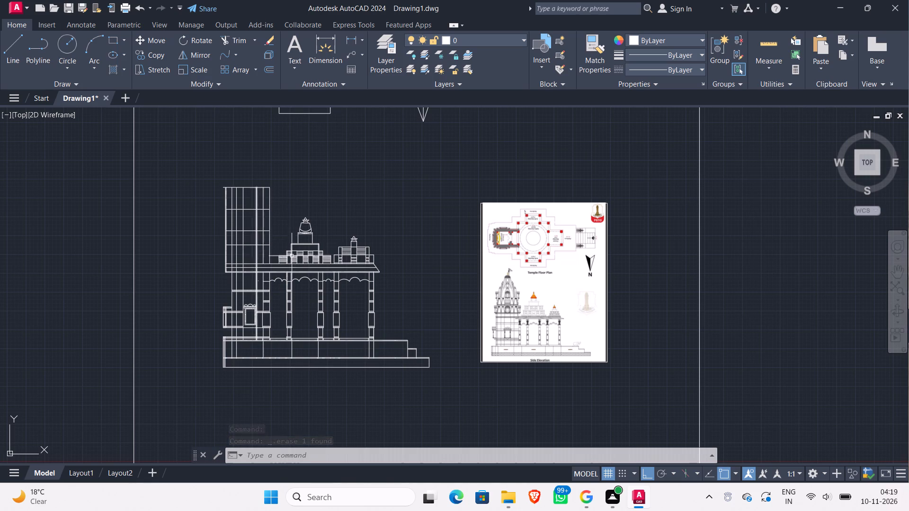
scroll(295, 256, up, 4)
scroll(296, 257, down, 1)
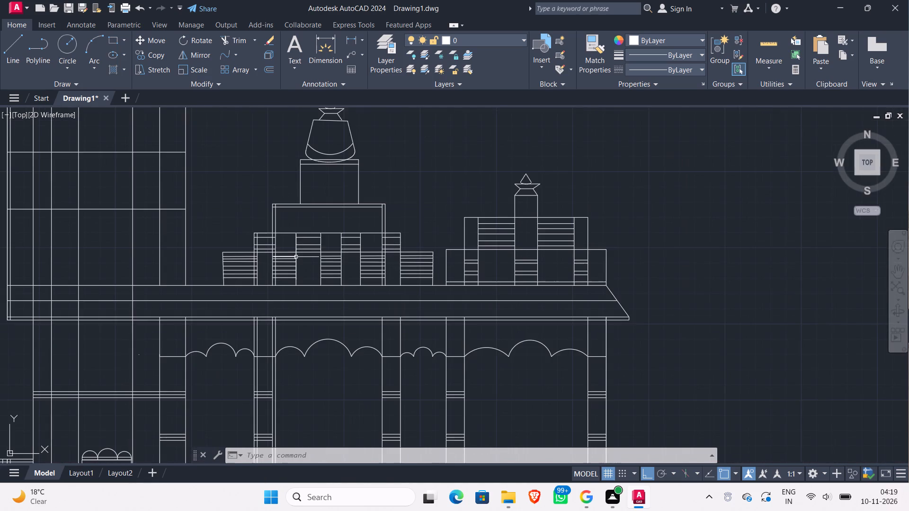
scroll(296, 257, down, 2)
scroll(318, 338, down, 1)
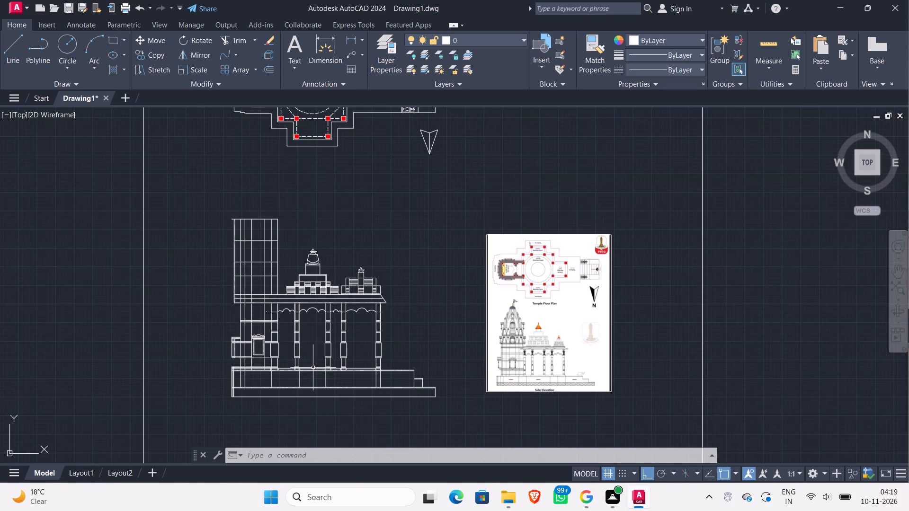
scroll(315, 373, up, 2)
scroll(316, 371, down, 2)
scroll(321, 265, up, 3)
scroll(321, 265, down, 3)
scroll(259, 262, up, 2)
scroll(259, 262, down, 3)
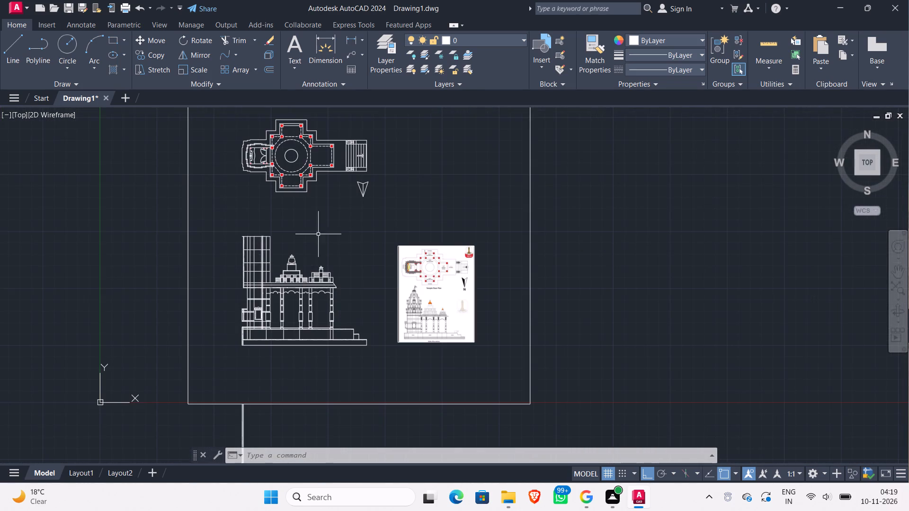
scroll(344, 126, up, 1)
scroll(344, 161, down, 2)
scroll(448, 286, up, 3)
scroll(443, 282, down, 1)
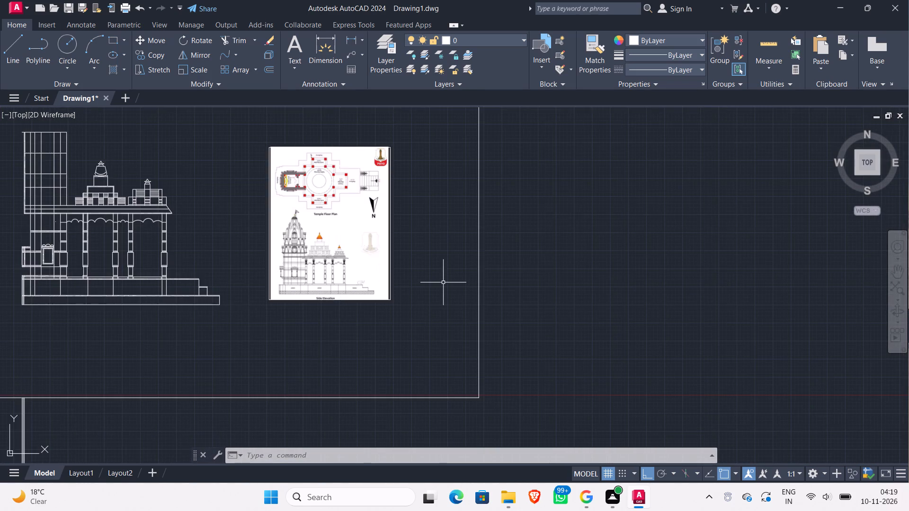
Erase the stray vertical lines extending below the bottom border of the drawing sheet.
scroll(443, 284, down, 2)
middle_drag(373, 324, 381, 396)
middle_drag(383, 389, 390, 297)
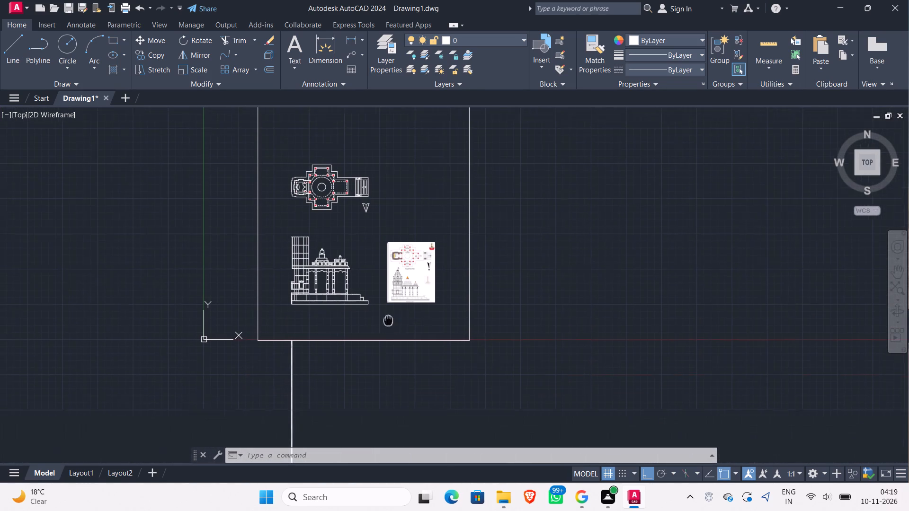
middle_drag(390, 297, 397, 261)
click(349, 347)
click(236, 335)
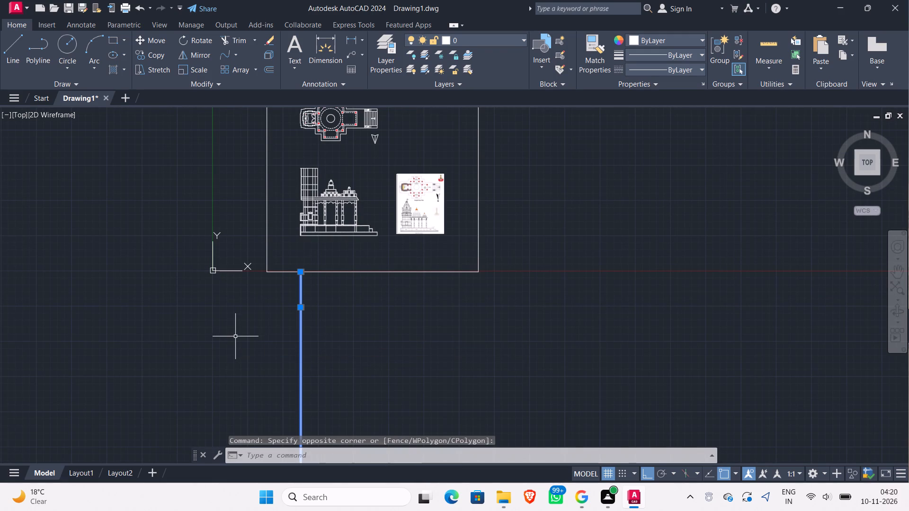
key(Delete)
Examine the drafted side elevation and compare its tower with the one in the reference image.
scroll(254, 331, down, 5)
scroll(257, 350, up, 3)
scroll(270, 280, up, 1)
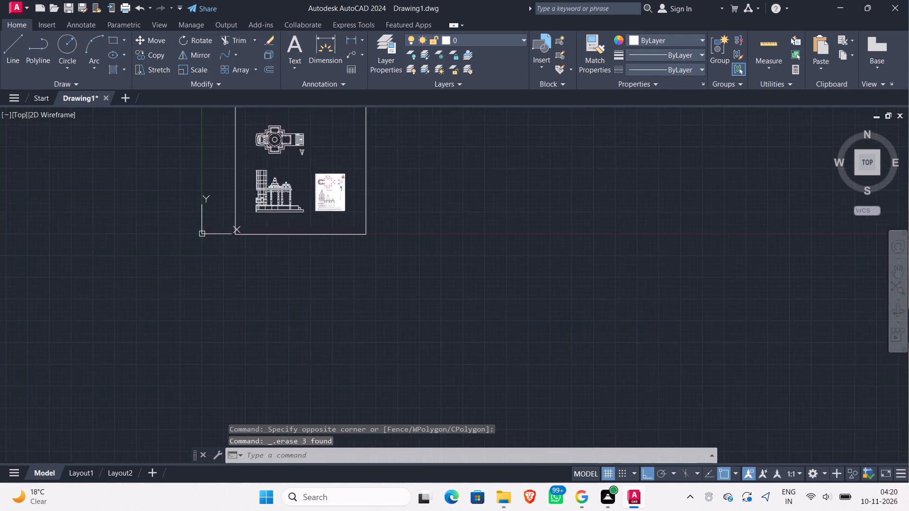
scroll(270, 279, up, 2)
middle_drag(273, 279, 272, 486)
middle_drag(306, 342, 341, 434)
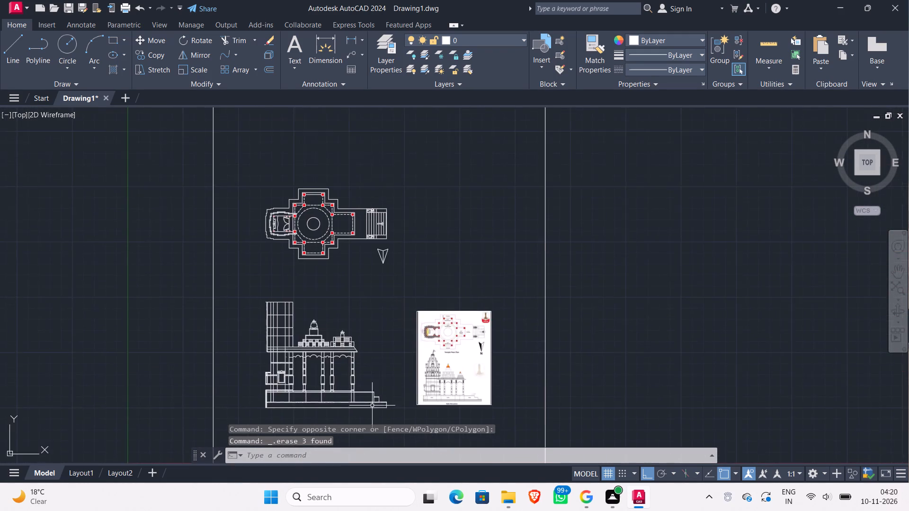
scroll(404, 384, up, 2)
middle_drag(378, 358, 534, 292)
scroll(529, 297, down, 1)
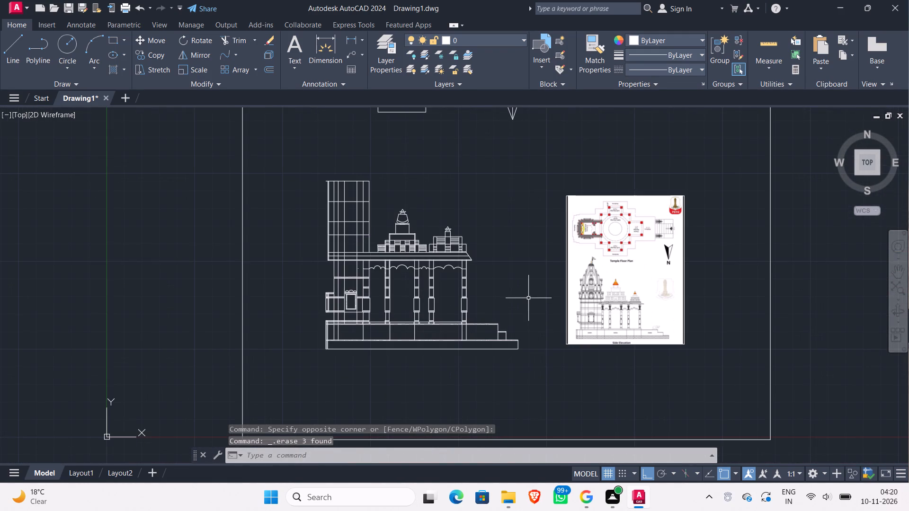
middle_drag(528, 298, 460, 364)
scroll(452, 353, down, 1)
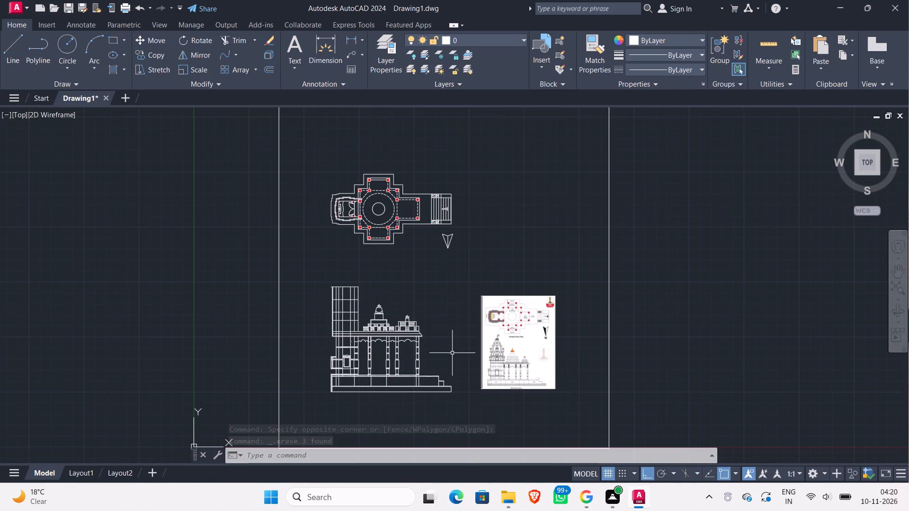
scroll(452, 353, up, 1)
middle_drag(452, 353, 447, 399)
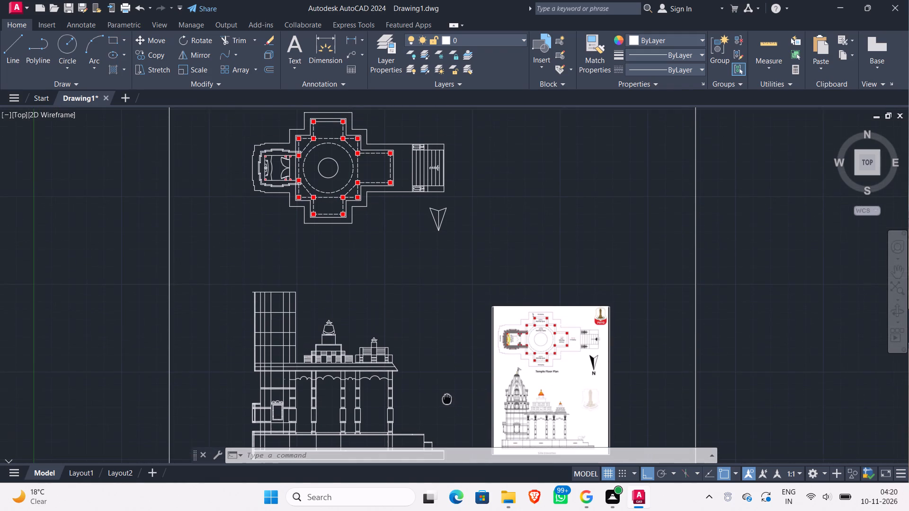
middle_drag(447, 399, 446, 393)
scroll(445, 383, down, 1)
middle_drag(445, 383, 445, 360)
scroll(446, 357, up, 1)
middle_drag(446, 357, 446, 368)
middle_drag(421, 364, 422, 352)
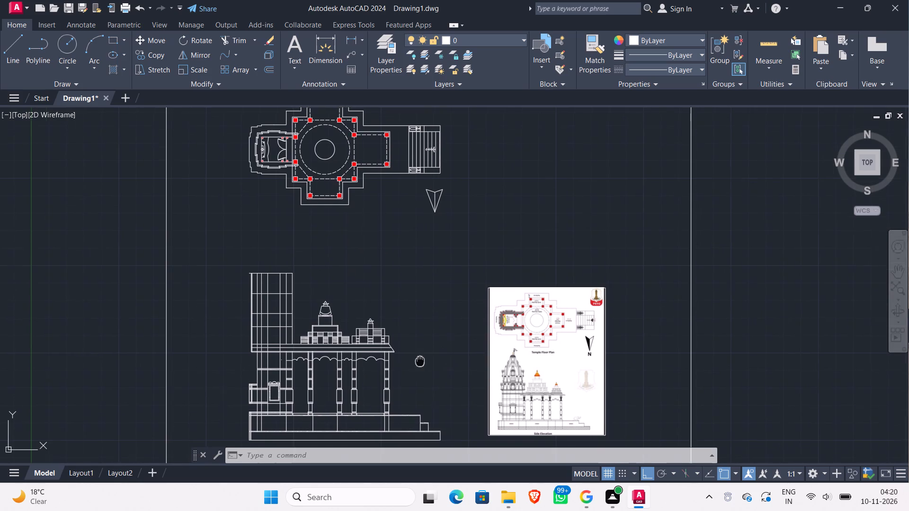
middle_drag(422, 352, 449, 319)
scroll(555, 352, up, 1)
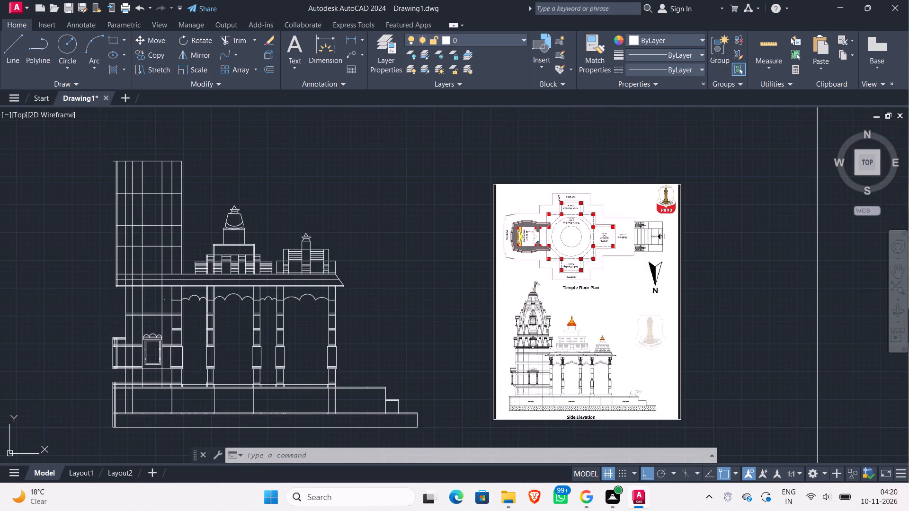
Draw a rectangle about 2'-3" by 3'-6" in the tower's central bay, between the eave band and the first tier line.
scroll(504, 330, up, 1)
middle_drag(472, 333, 616, 297)
scroll(536, 287, up, 1)
middle_drag(536, 287, 549, 313)
middle_drag(450, 288, 553, 265)
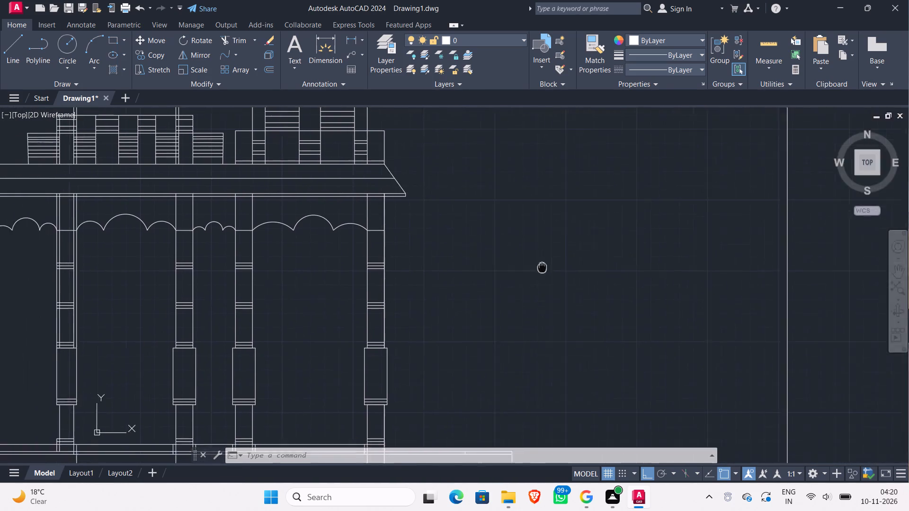
middle_drag(553, 265, 555, 265)
scroll(557, 264, down, 2)
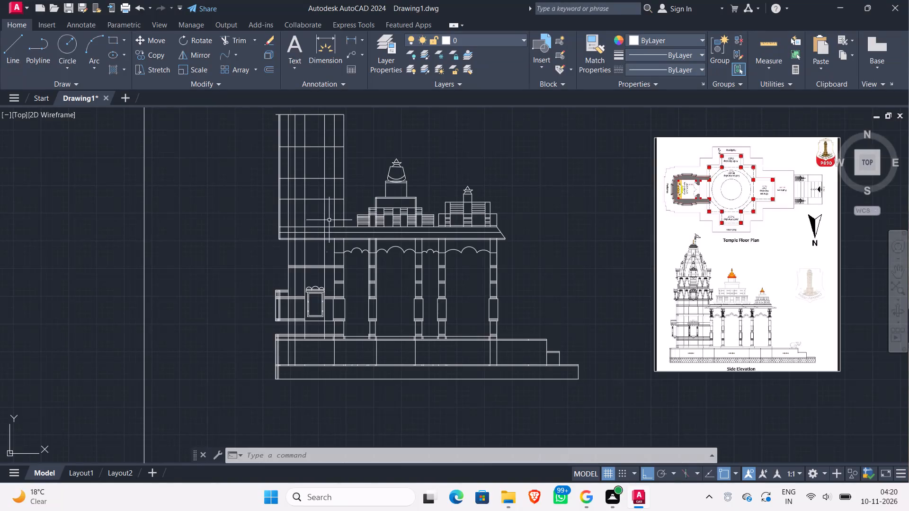
scroll(313, 220, up, 2)
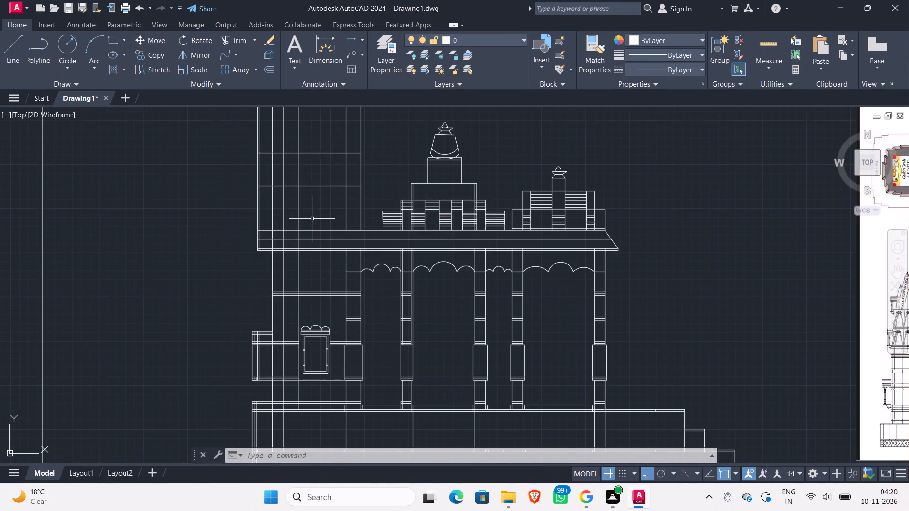
text(rec)
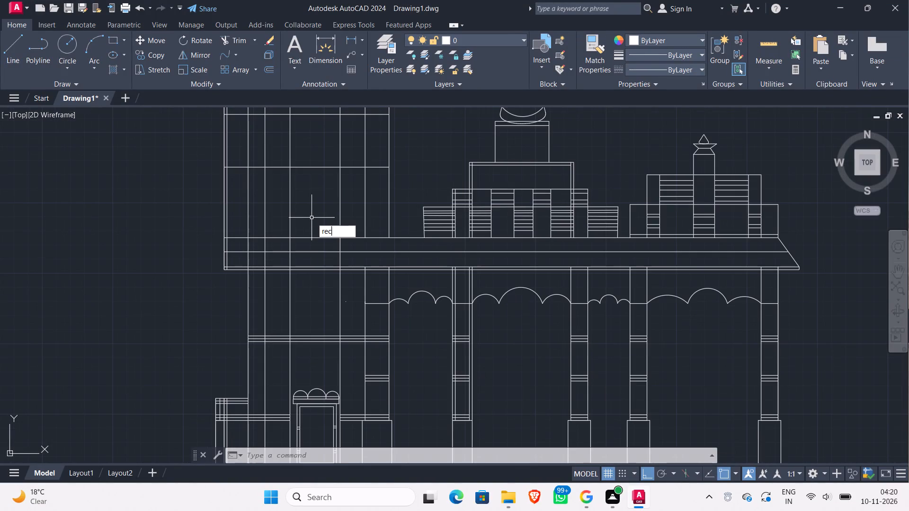
key(Return)
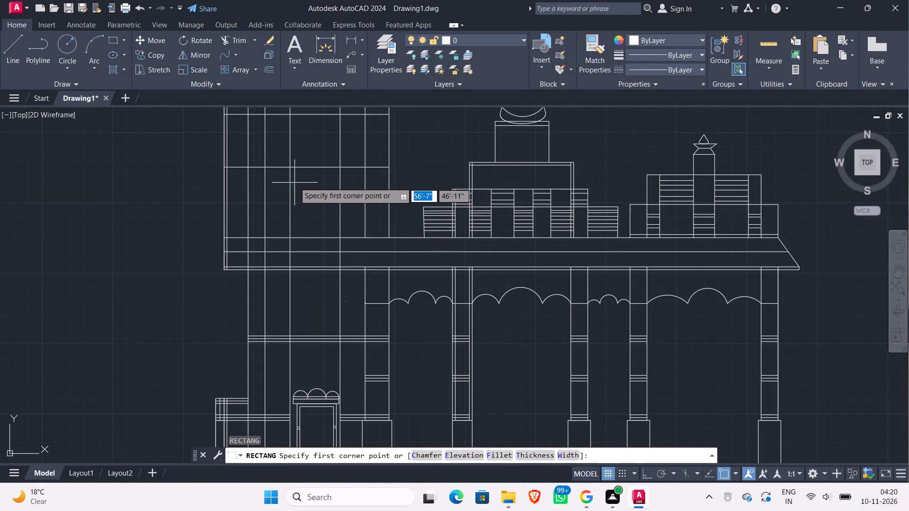
scroll(295, 172, up, 1)
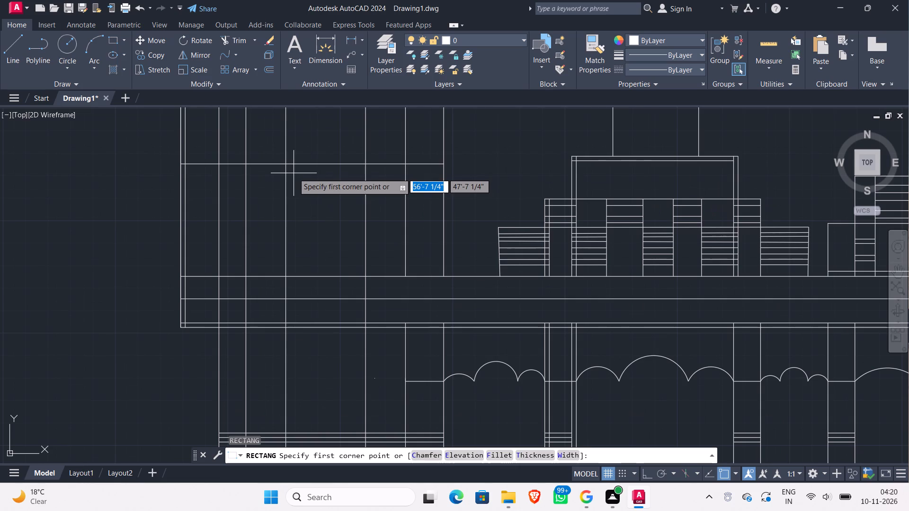
click(294, 173)
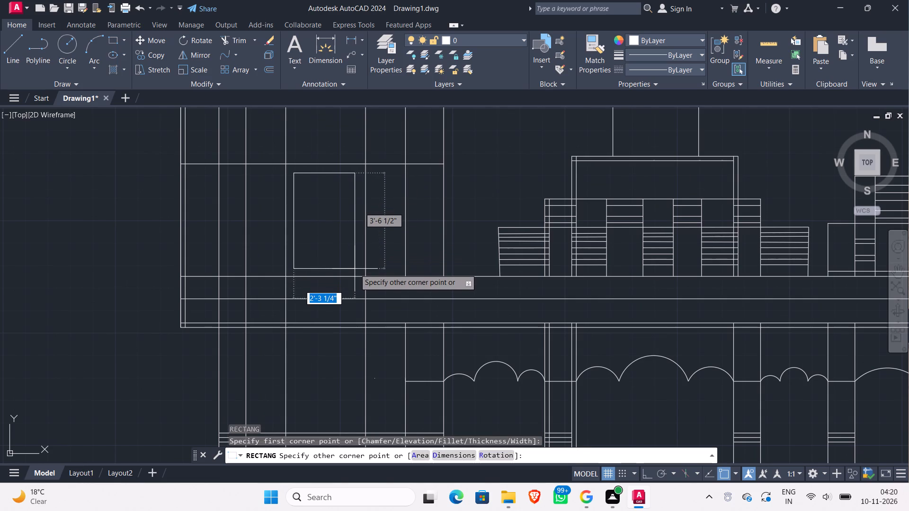
click(356, 269)
Draw an arc about 1' wide on the tier line above the new rectangle, starting at the central bay's left vertical line.
scroll(334, 244, down, 2)
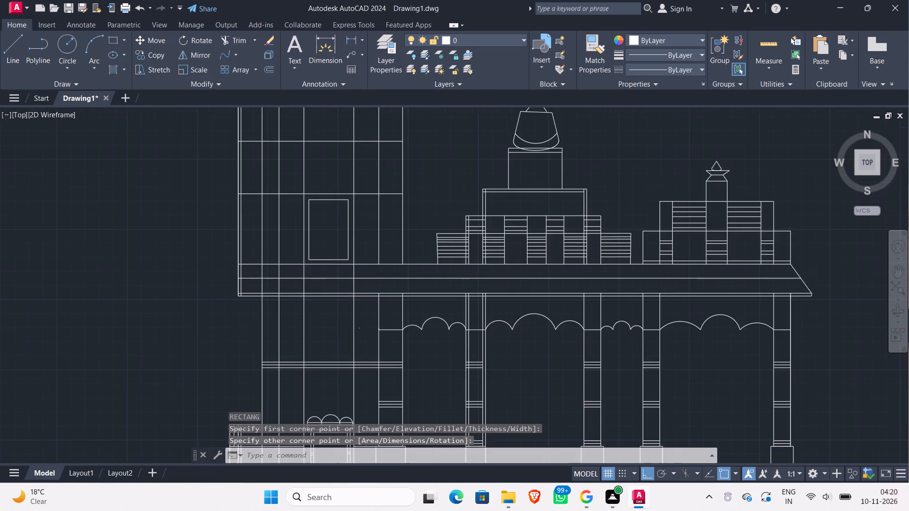
scroll(334, 242, down, 1)
scroll(696, 315, up, 2)
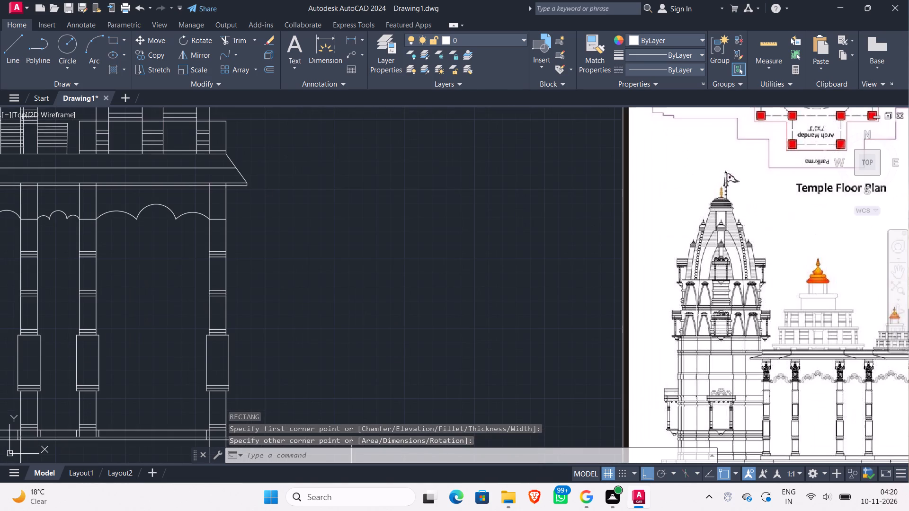
scroll(696, 315, down, 2)
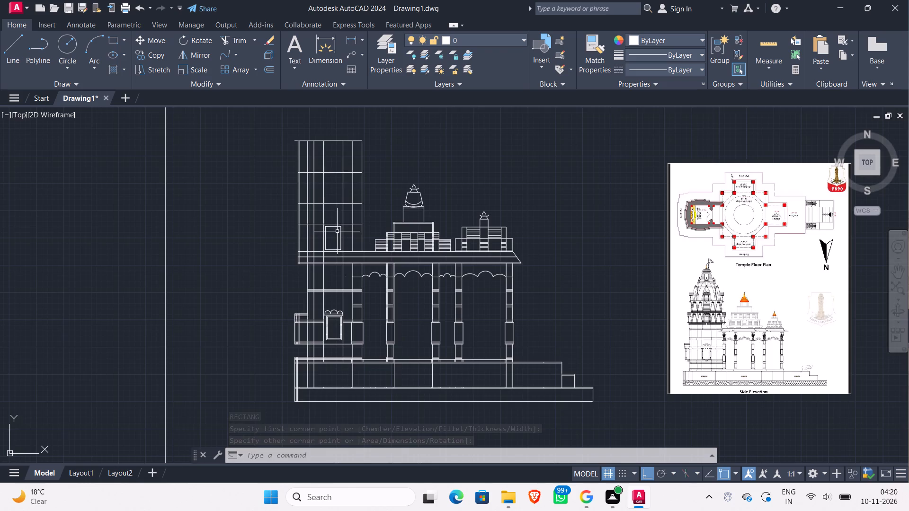
scroll(334, 229, up, 3)
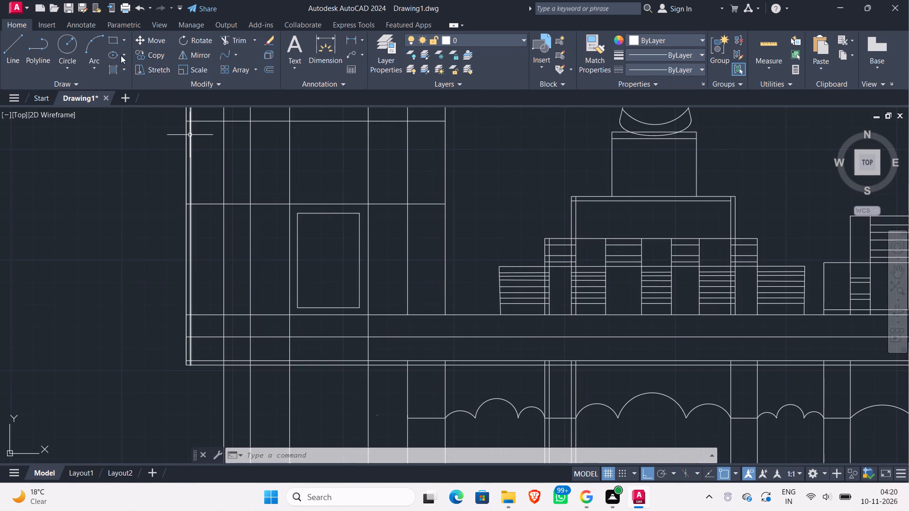
click(88, 44)
scroll(294, 204, up, 2)
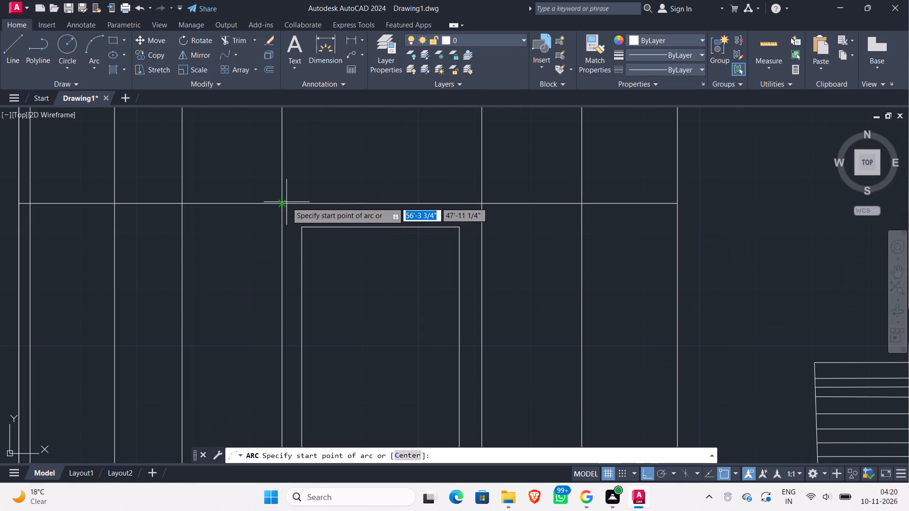
click(279, 203)
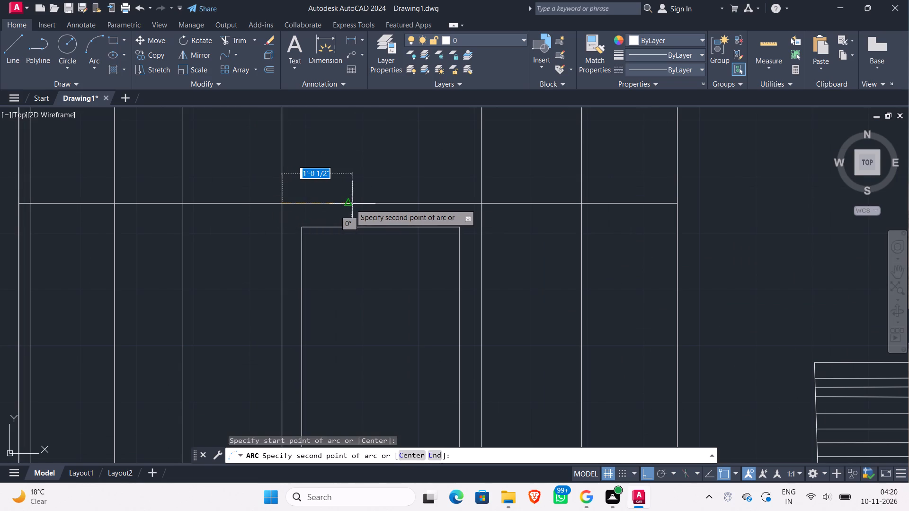
click(345, 202)
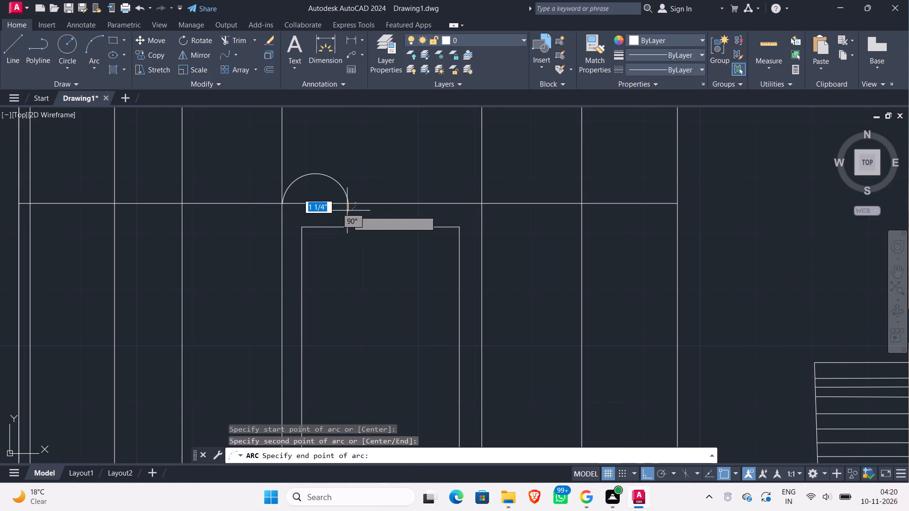
click(347, 211)
Add two more arcs side by side, the first about 1'-1" wide and the second ending at the central bay's right vertical line.
click(92, 43)
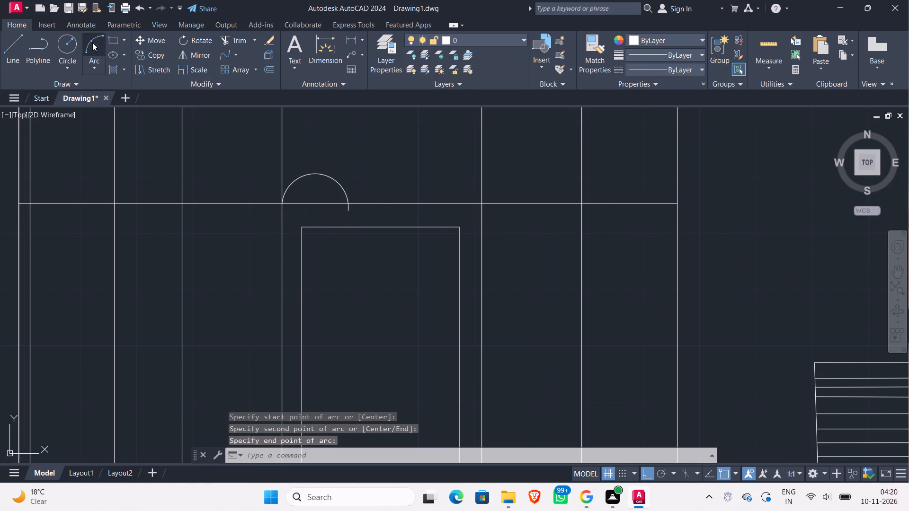
click(347, 203)
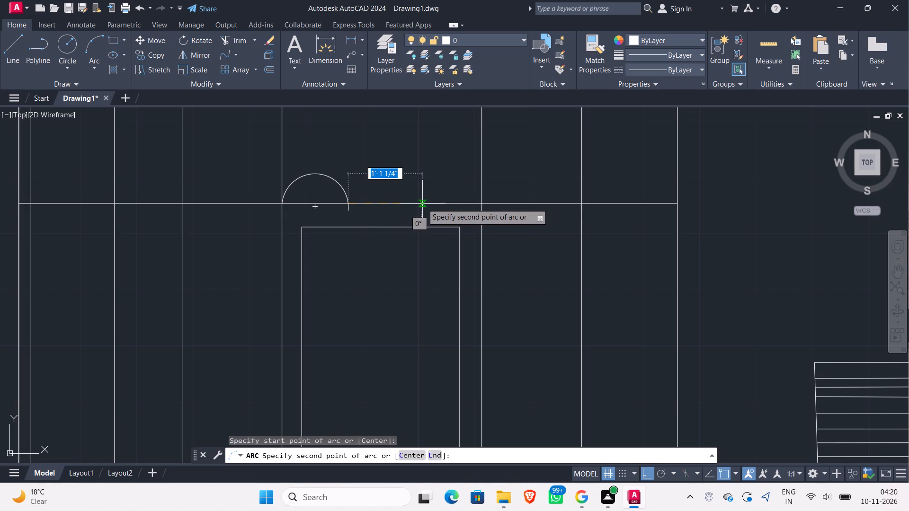
click(422, 203)
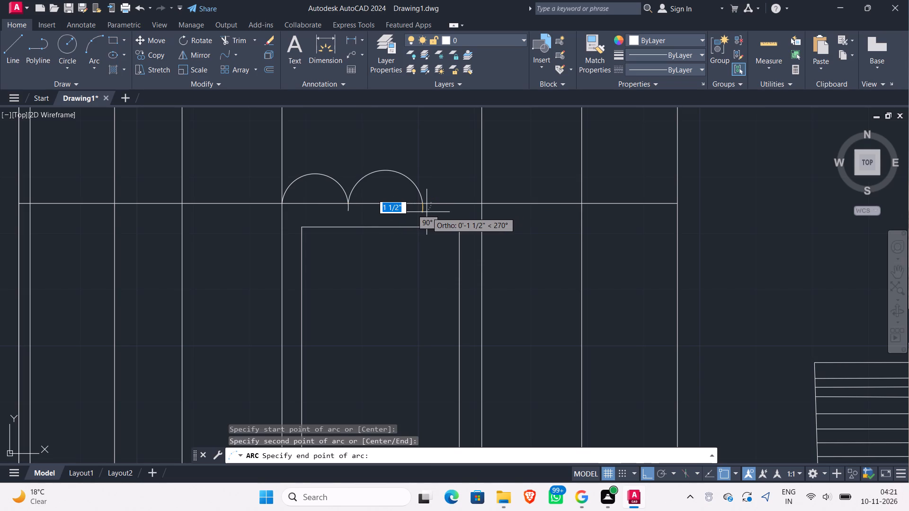
click(427, 212)
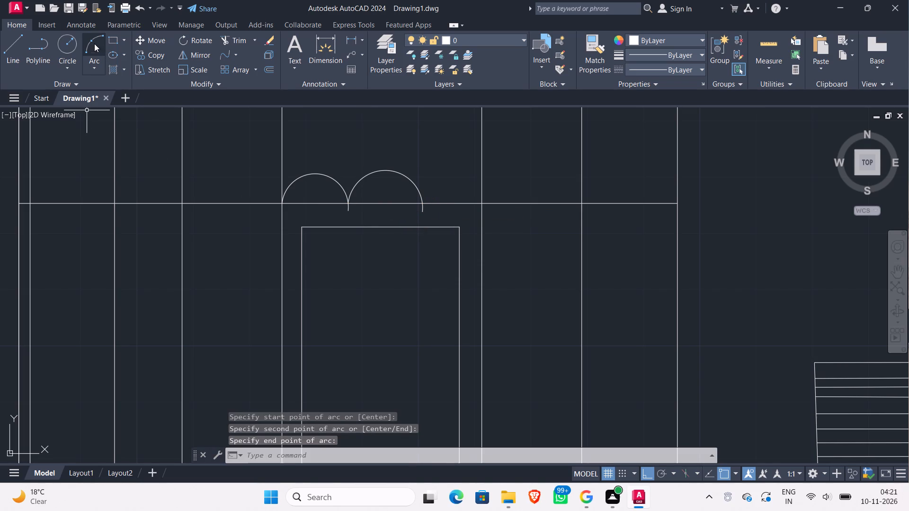
click(94, 43)
click(424, 203)
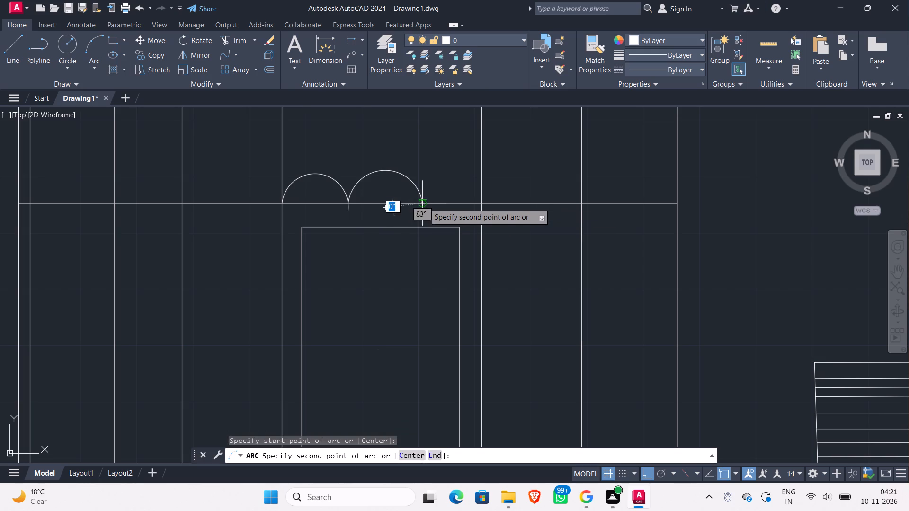
click(483, 203)
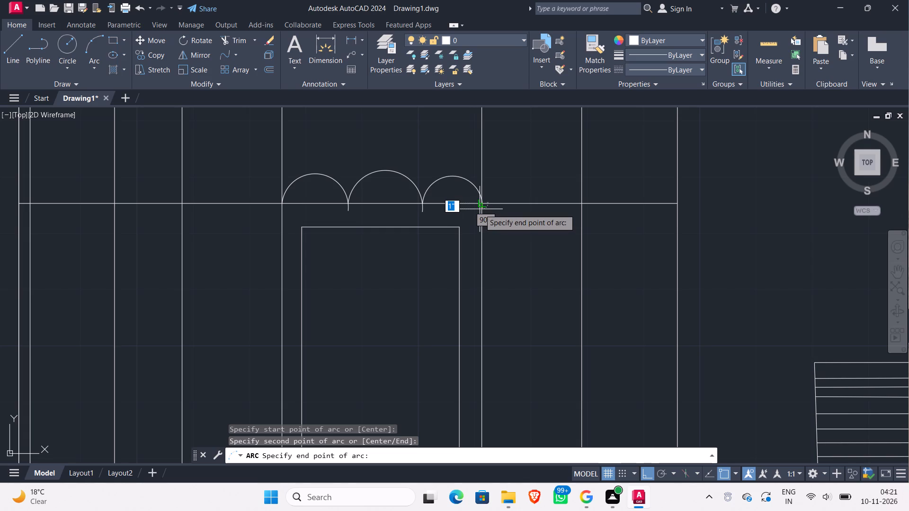
click(480, 209)
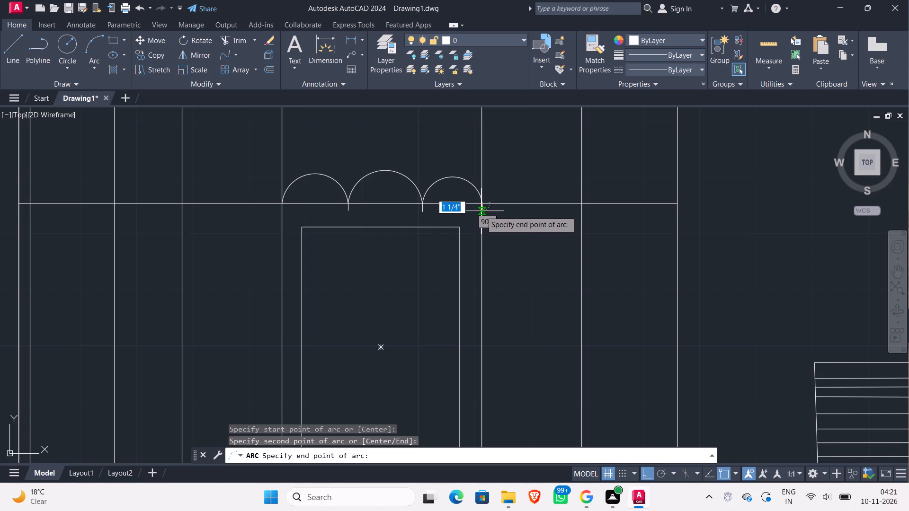
click(481, 211)
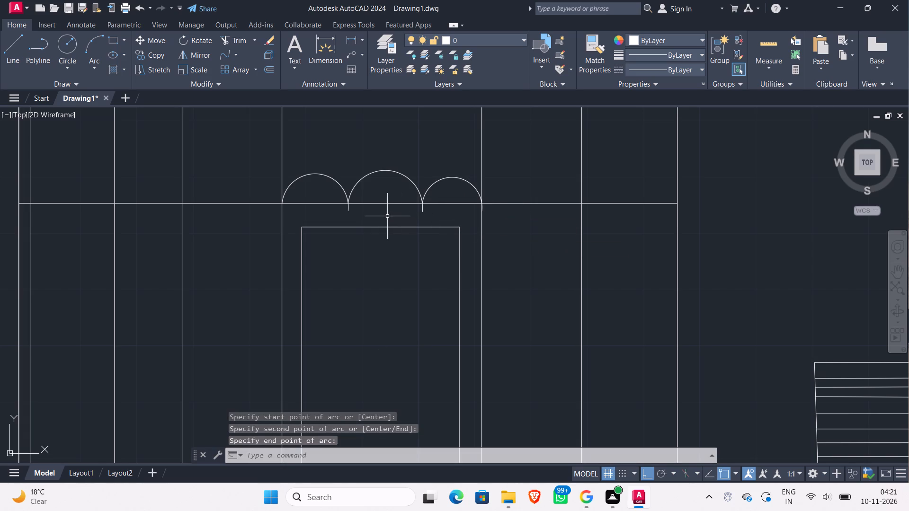
Trim the short arc ends that hang below the tier line above the rectangle.
text(tr)
key(Return)
key(Return)
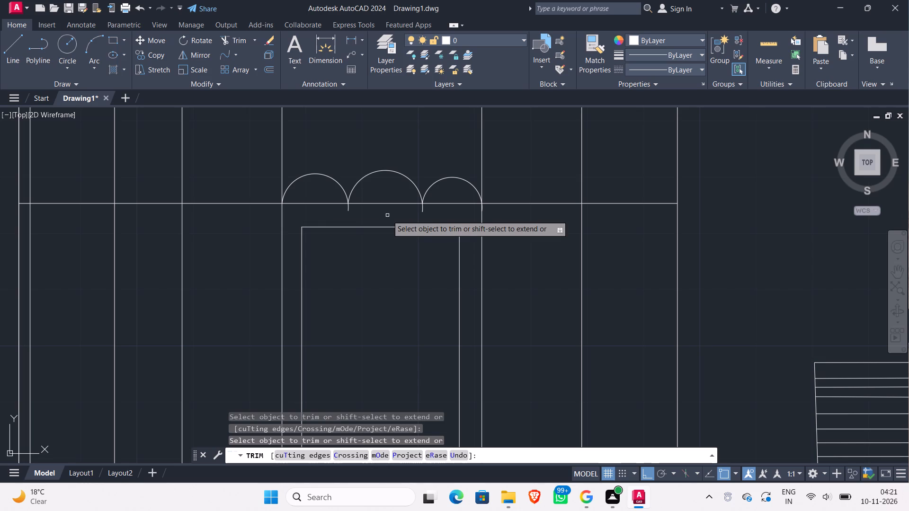
click(336, 208)
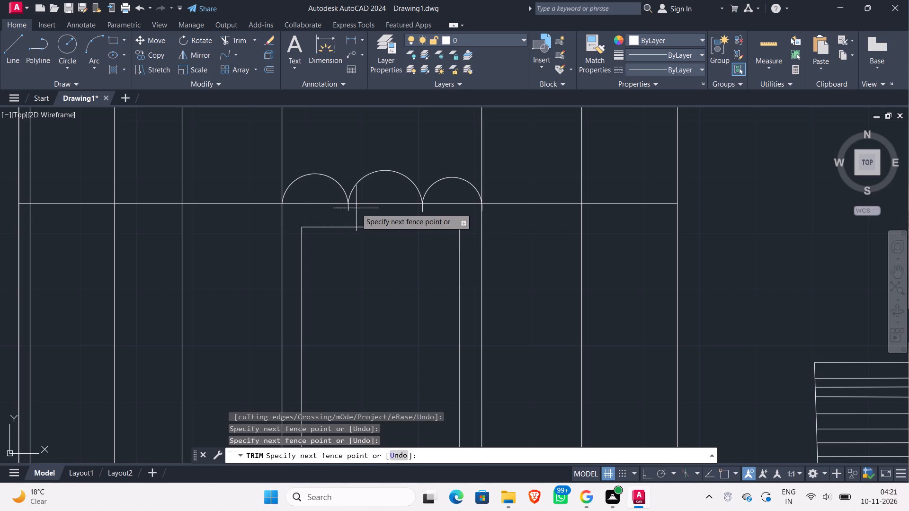
click(425, 209)
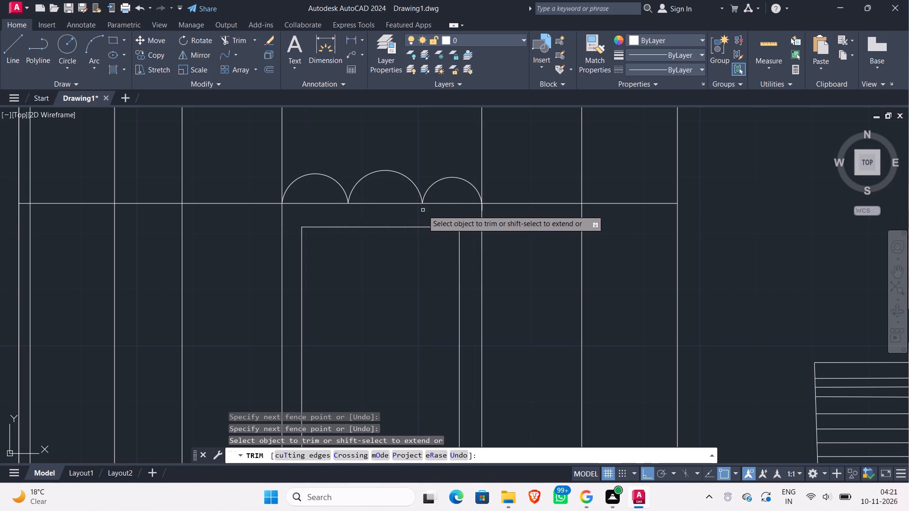
key(Escape)
Draw a horizontal line about 9'-5" long across the tower's full width, just above the three scalloped arcs.
scroll(373, 217, down, 3)
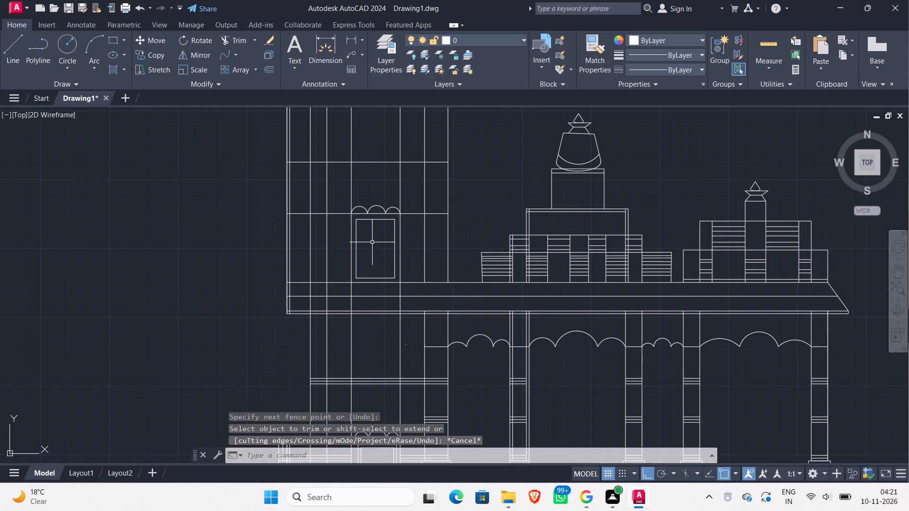
middle_drag(372, 242, 249, 238)
scroll(249, 238, down, 2)
scroll(607, 326, up, 2)
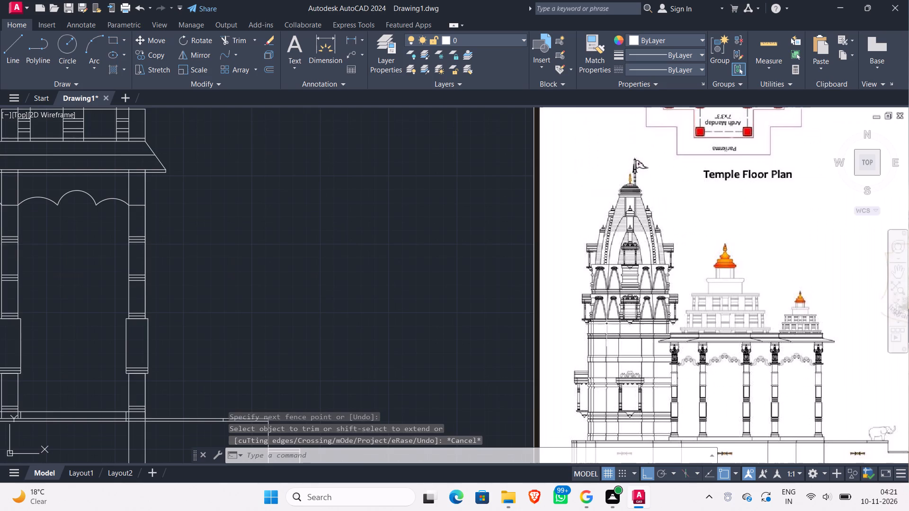
scroll(621, 306, up, 2)
scroll(621, 306, down, 4)
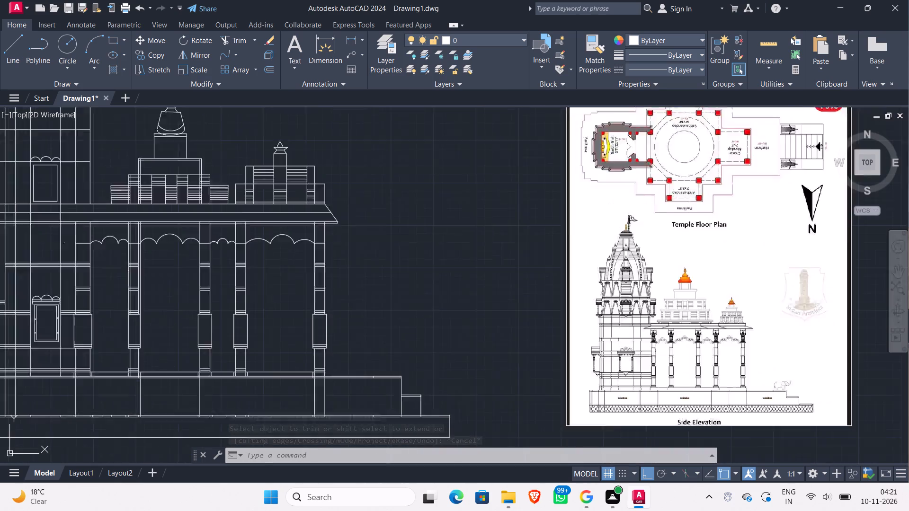
scroll(255, 237, up, 1)
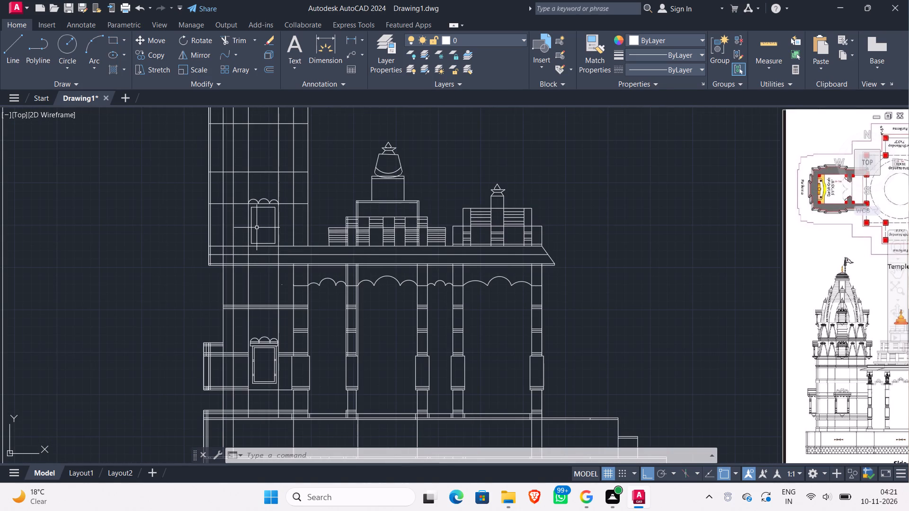
scroll(257, 227, up, 1)
key(l)
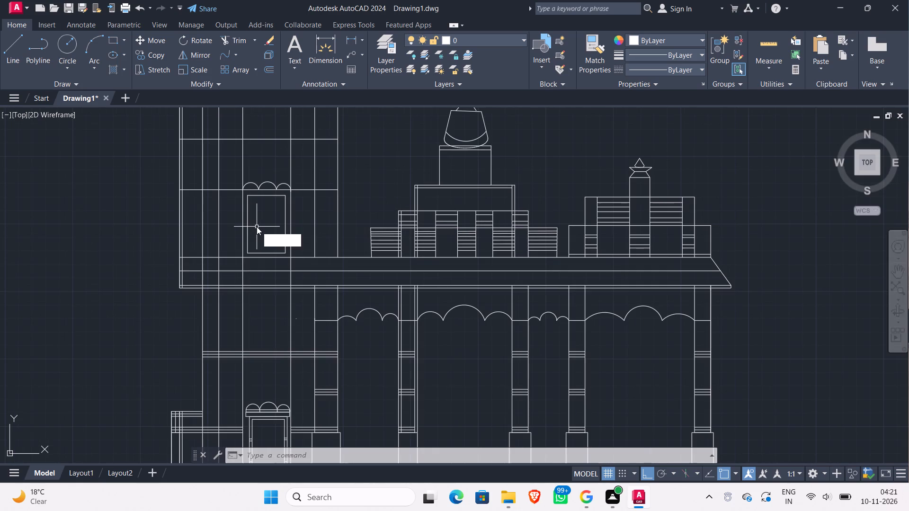
key(Return)
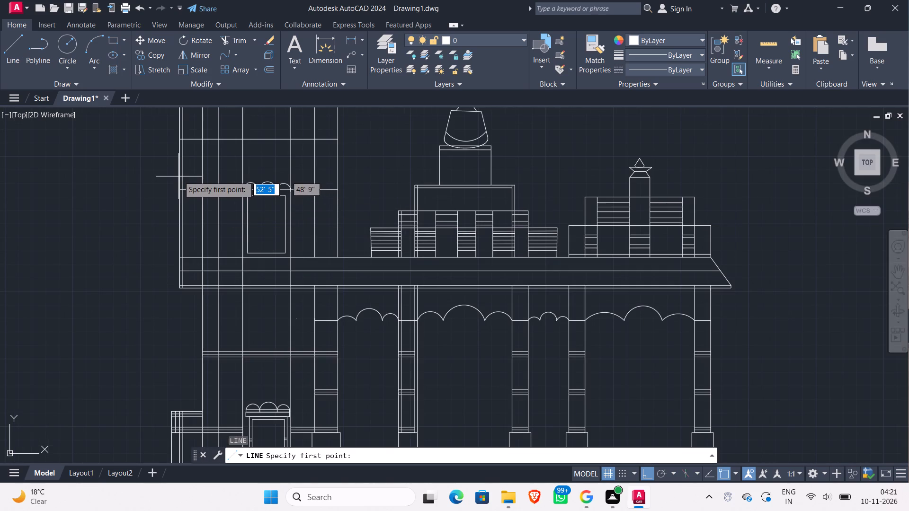
click(178, 176)
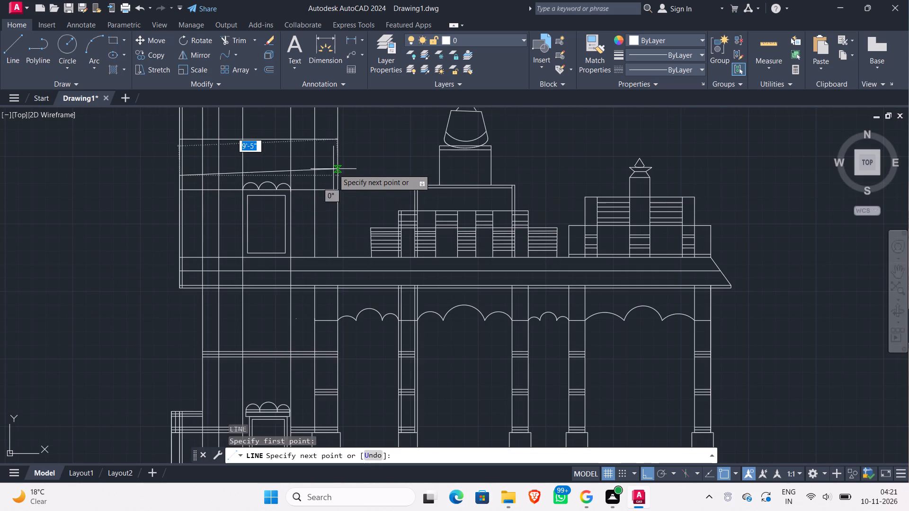
click(339, 178)
key(Escape)
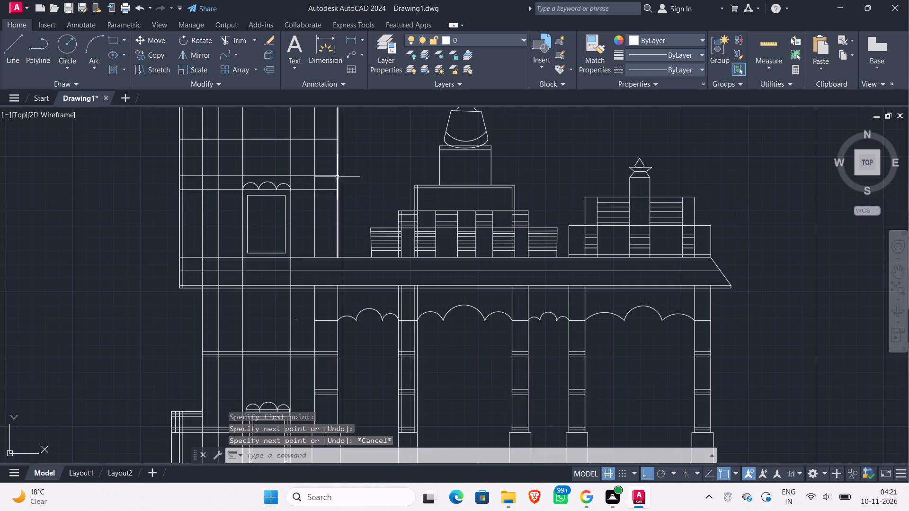
Draw a second horizontal line across the tower's full width, just below the line above the three scalloped arcs.
key(Return)
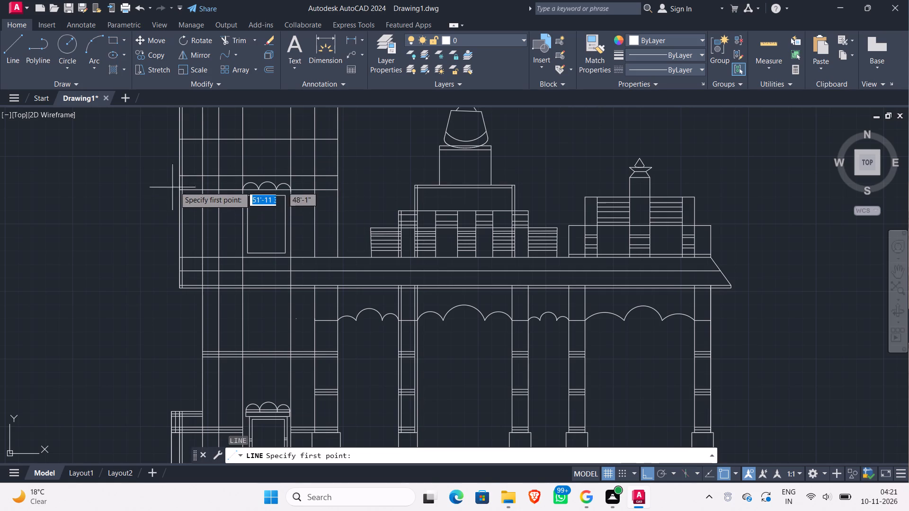
scroll(178, 179, up, 2)
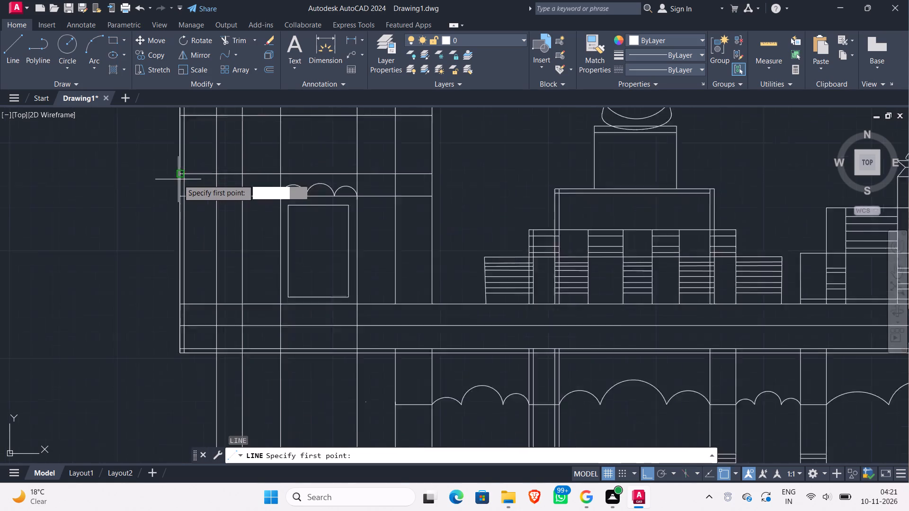
click(177, 180)
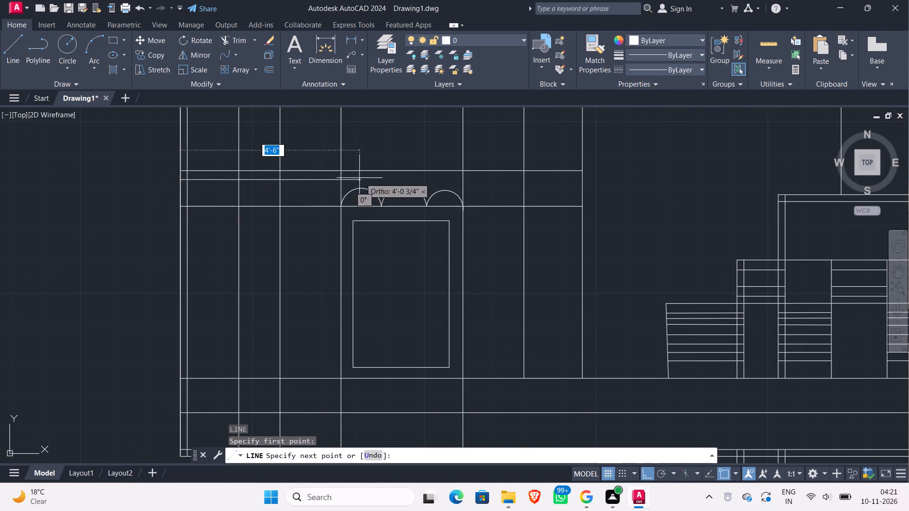
click(581, 179)
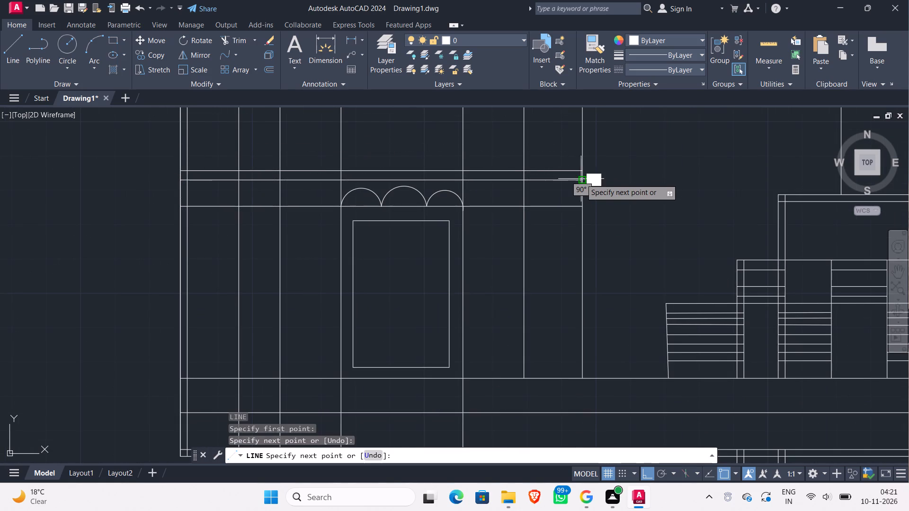
key(Escape)
Draw an ellipse centred where the vertical line right of the niche meets the roof band's top, reaching the tower's right edge, vertical half-axis about 4'.
scroll(535, 287, down, 1)
middle_drag(537, 291, 525, 291)
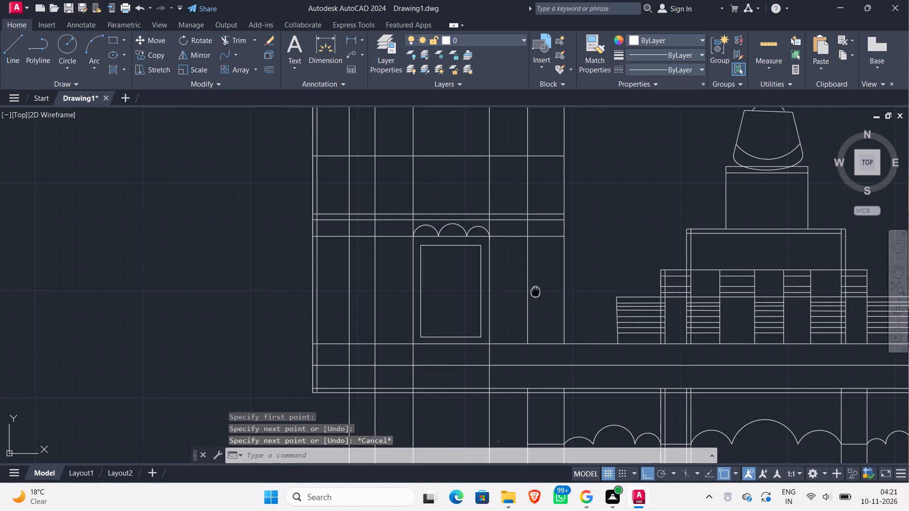
middle_drag(525, 291, 277, 272)
scroll(277, 272, down, 2)
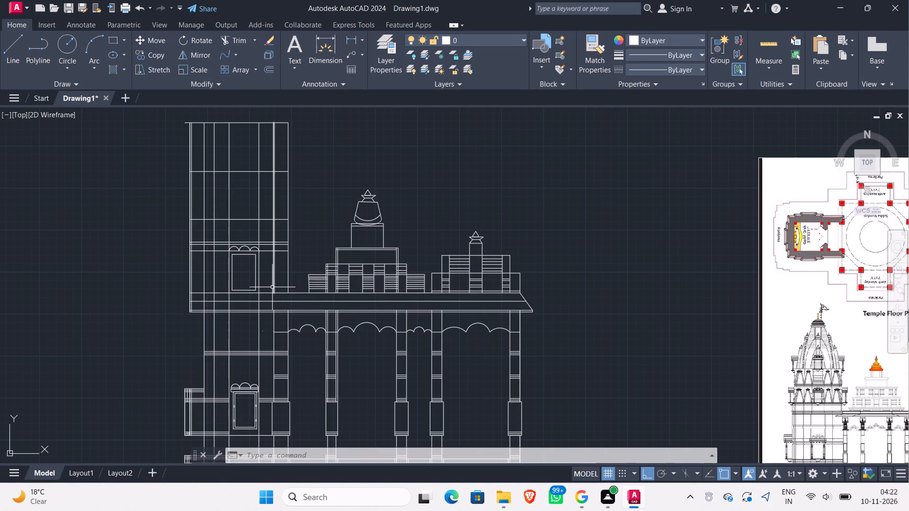
scroll(232, 278, up, 1)
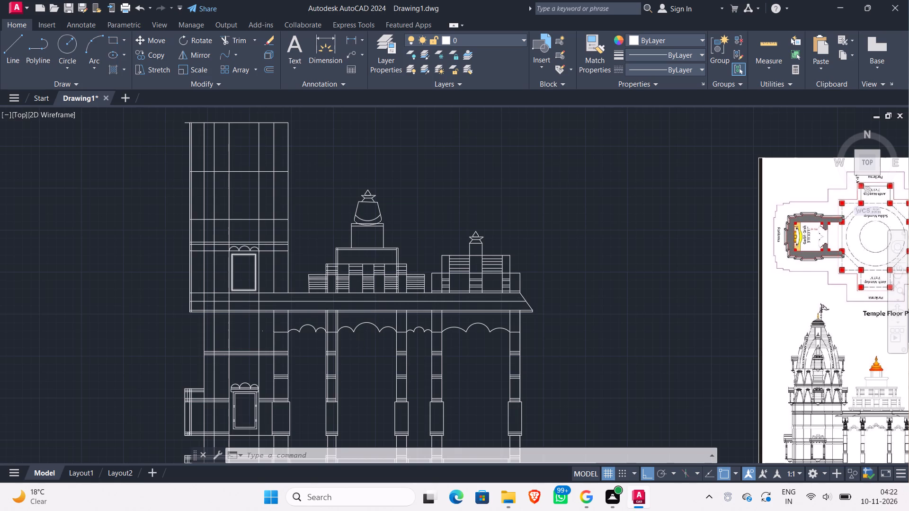
scroll(238, 280, down, 1)
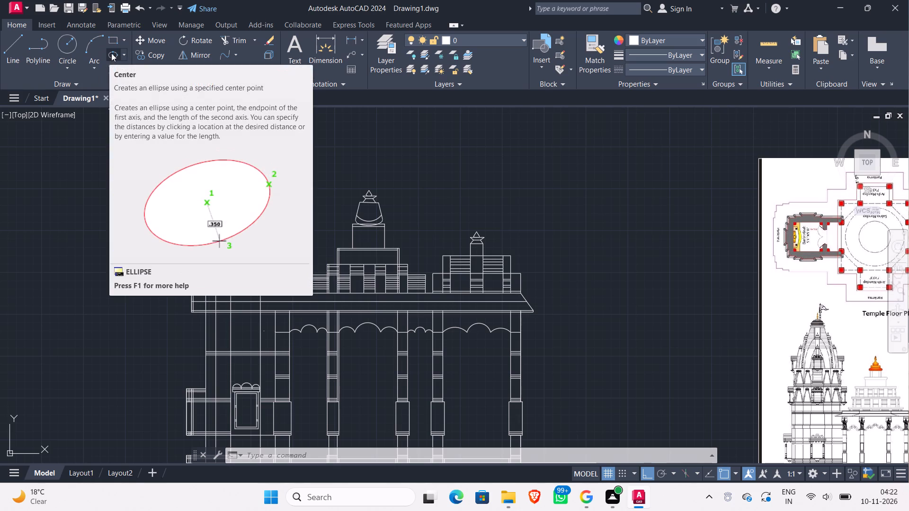
click(111, 53)
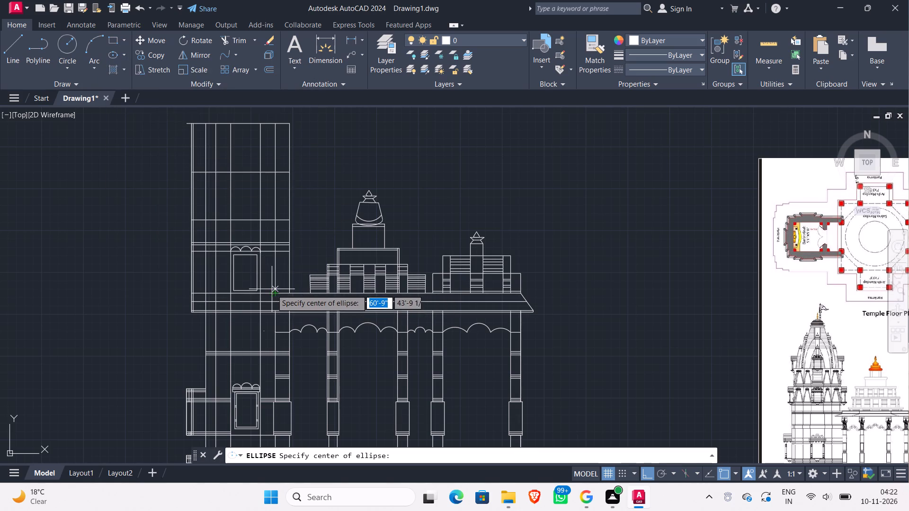
scroll(272, 291, up, 2)
click(277, 296)
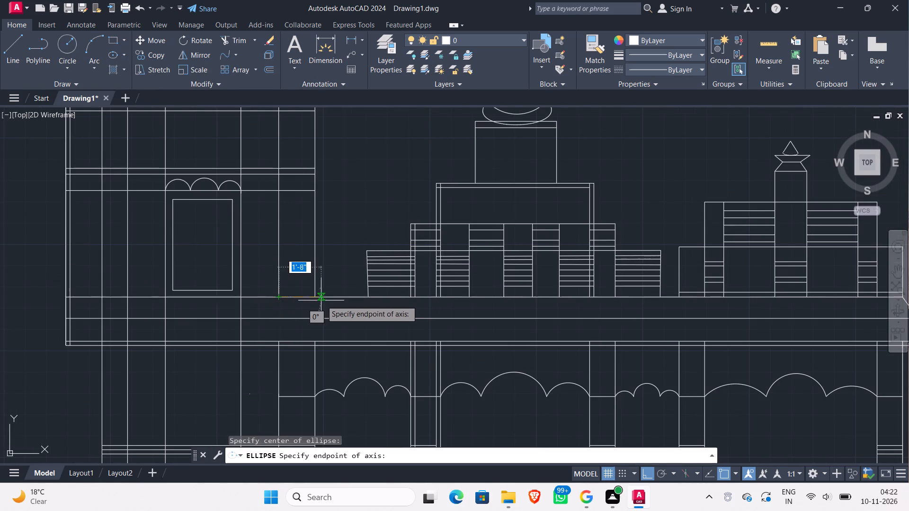
click(319, 297)
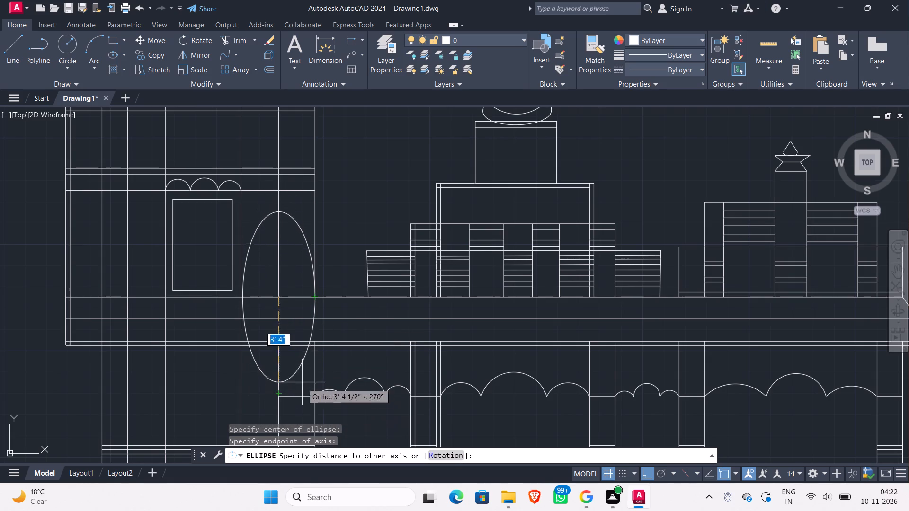
click(263, 403)
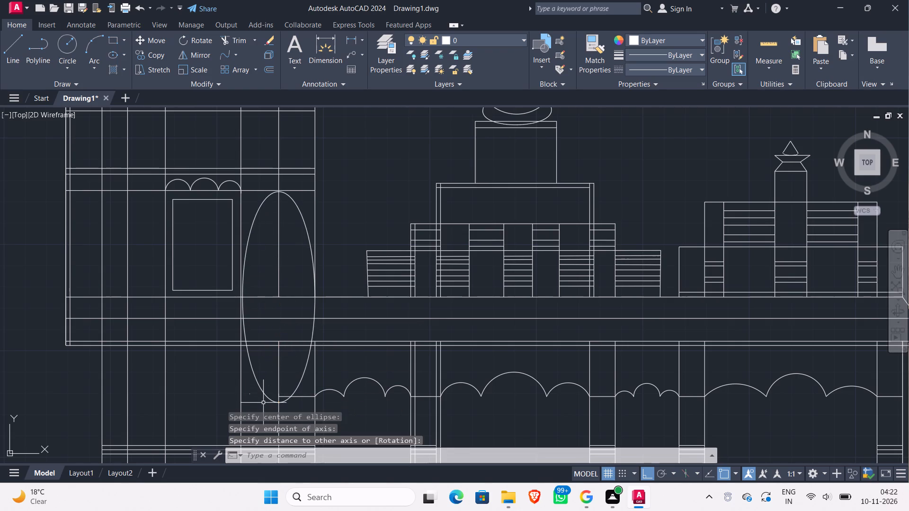
Draw a matching ellipse left of the niche, centred on the band's top line and reaching the tier line, with a half-width of about 1'-3".
click(113, 53)
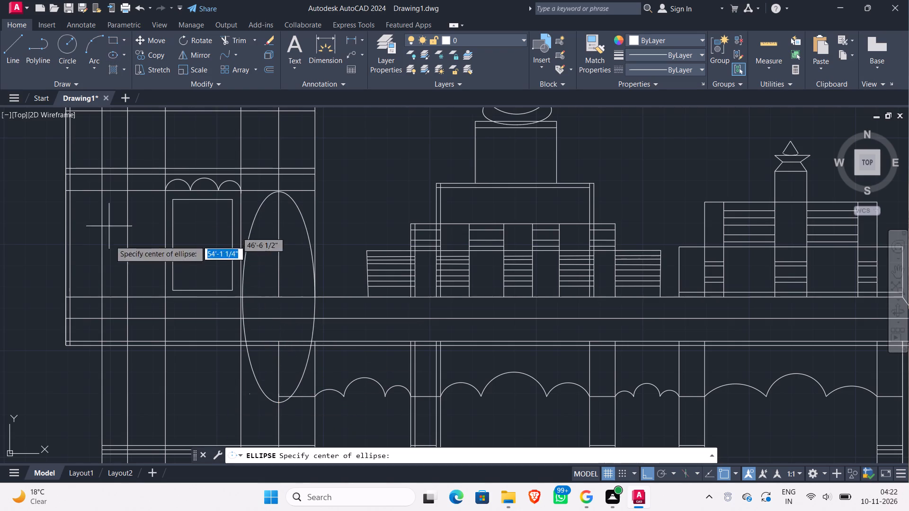
click(129, 299)
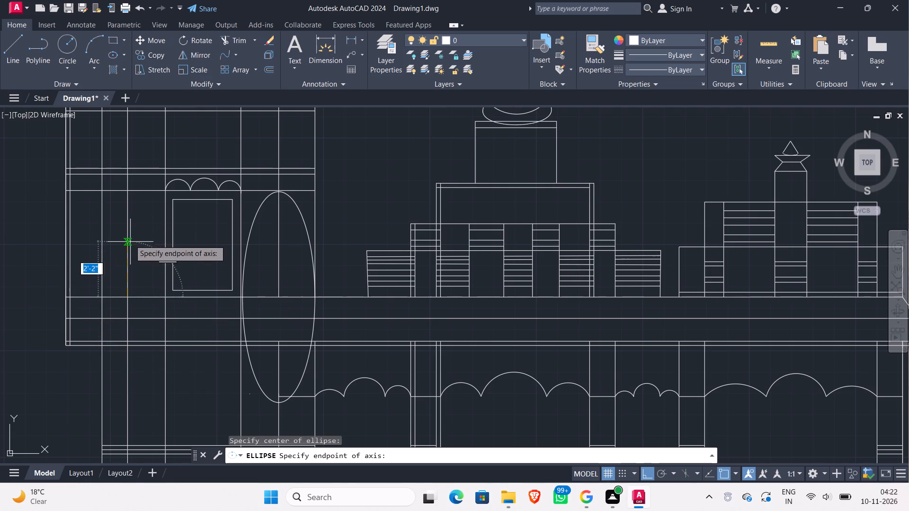
click(126, 189)
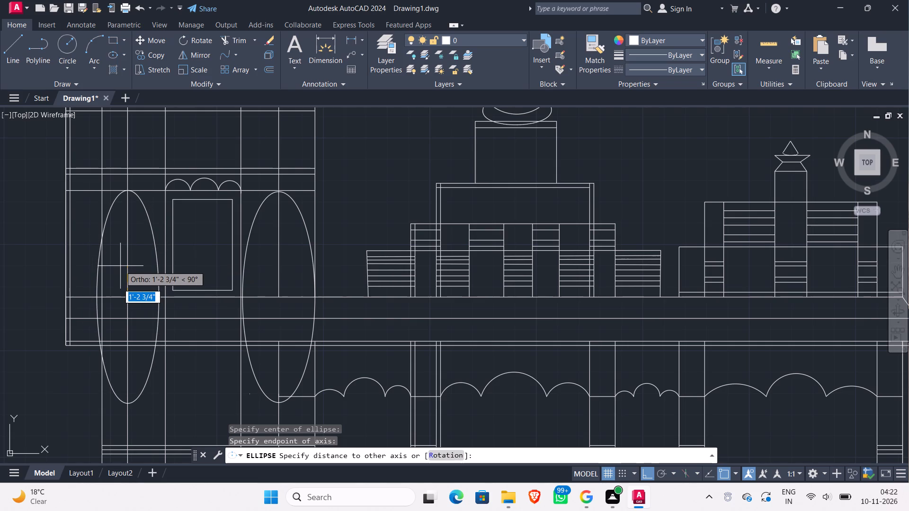
click(120, 264)
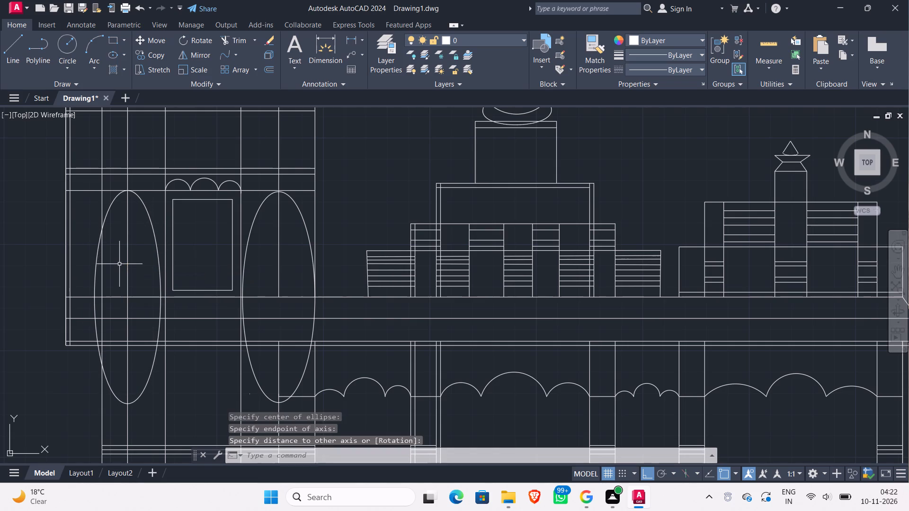
Move the ellipse left of the niche straight down so its centre sits on the band's middle line.
click(158, 225)
click(148, 225)
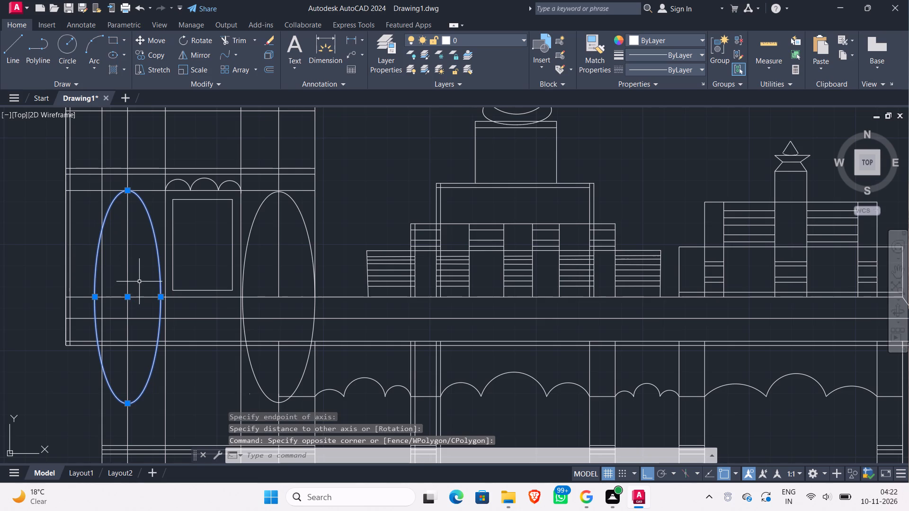
key(m)
key(Return)
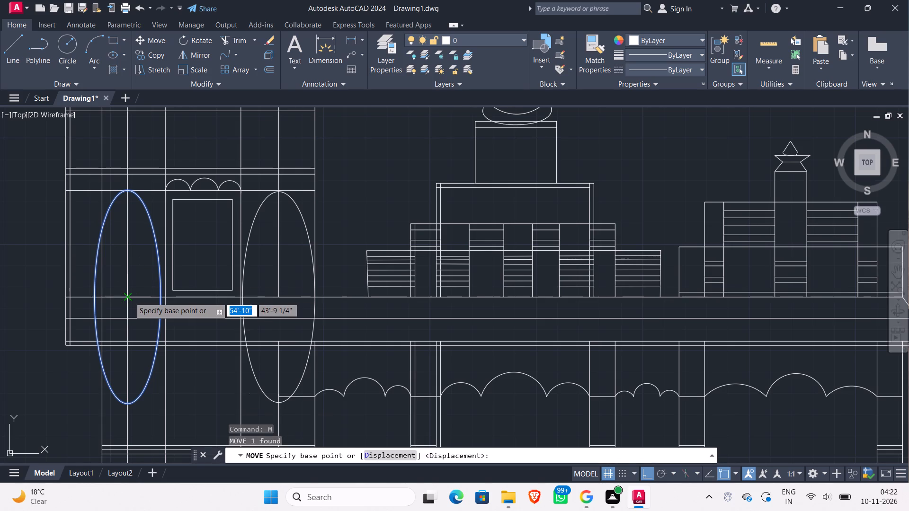
click(129, 297)
click(129, 315)
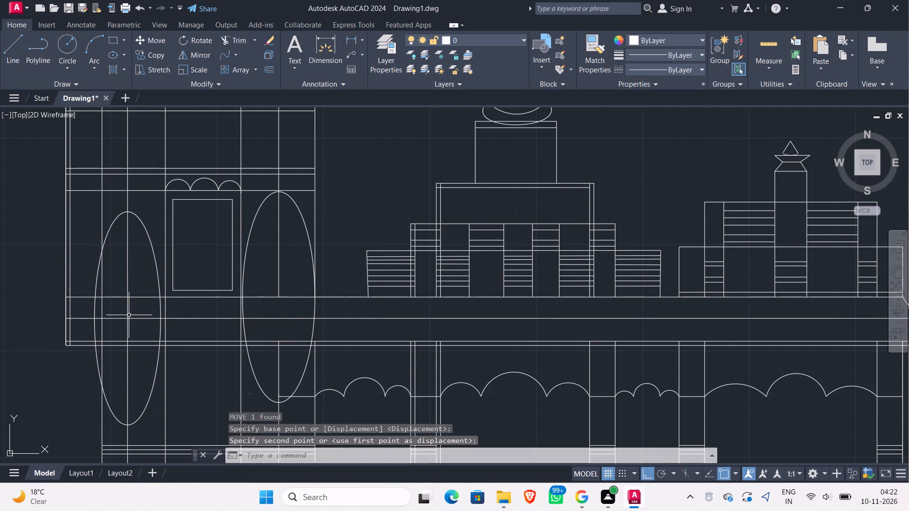
Move the ellipse right of the niche straight down so its centre sits on the band's middle line.
click(306, 210)
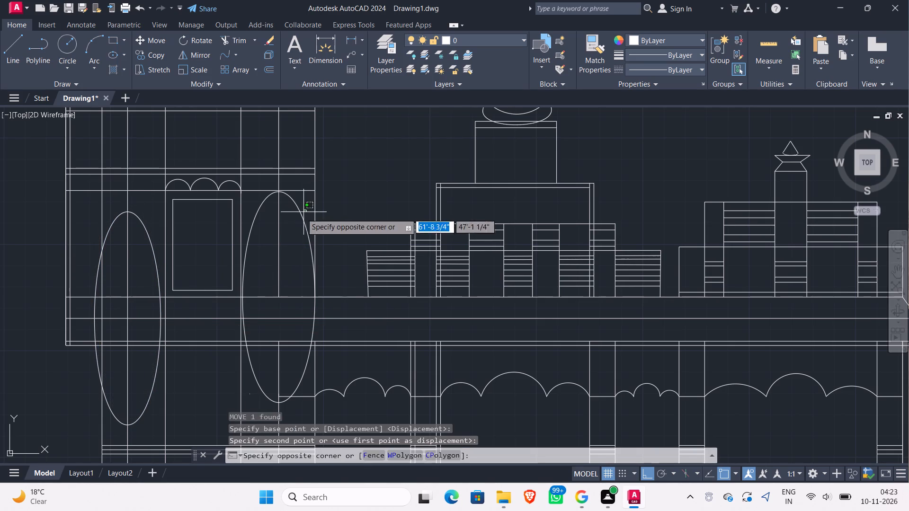
click(289, 220)
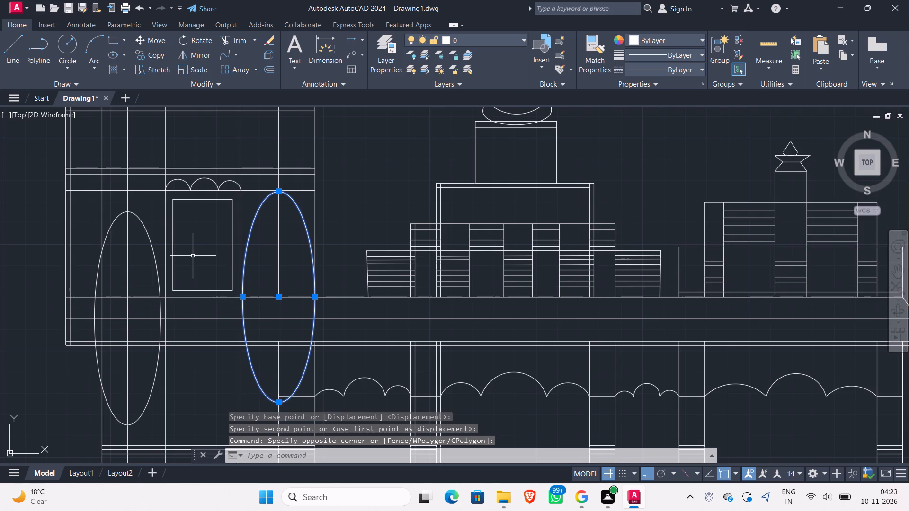
key(m)
key(Return)
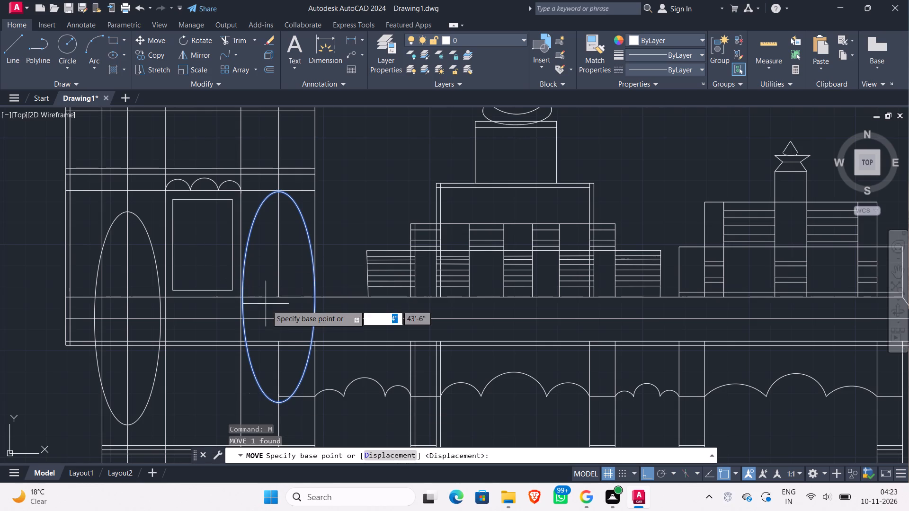
click(276, 294)
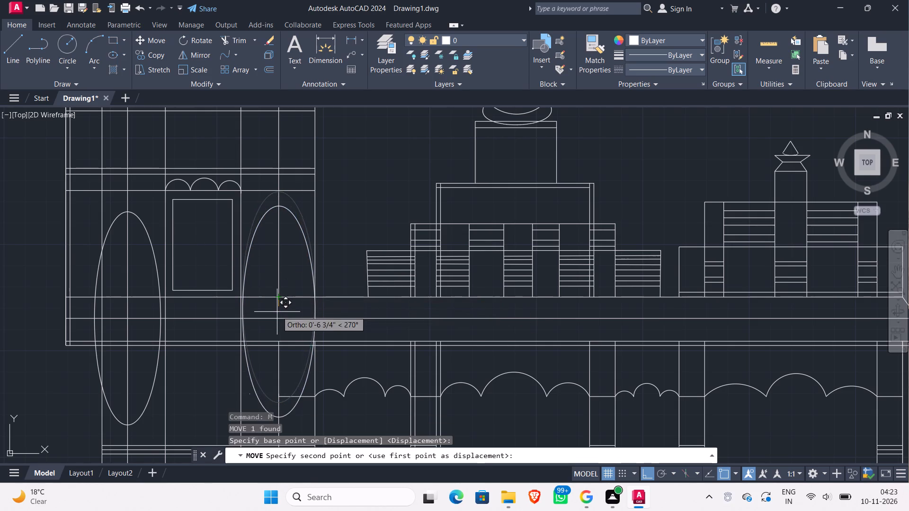
click(278, 322)
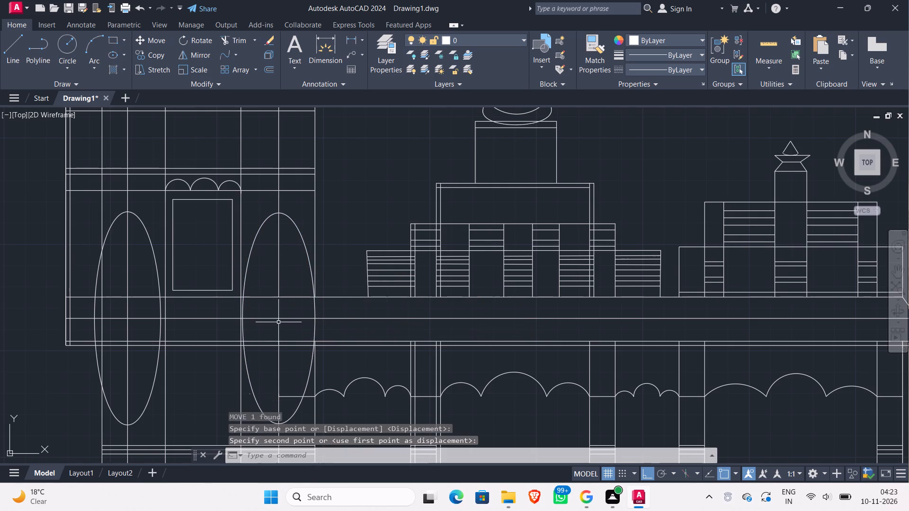
Trim both sides of the two ellipses between the band's top and middle lines.
middle_drag(204, 392, 198, 341)
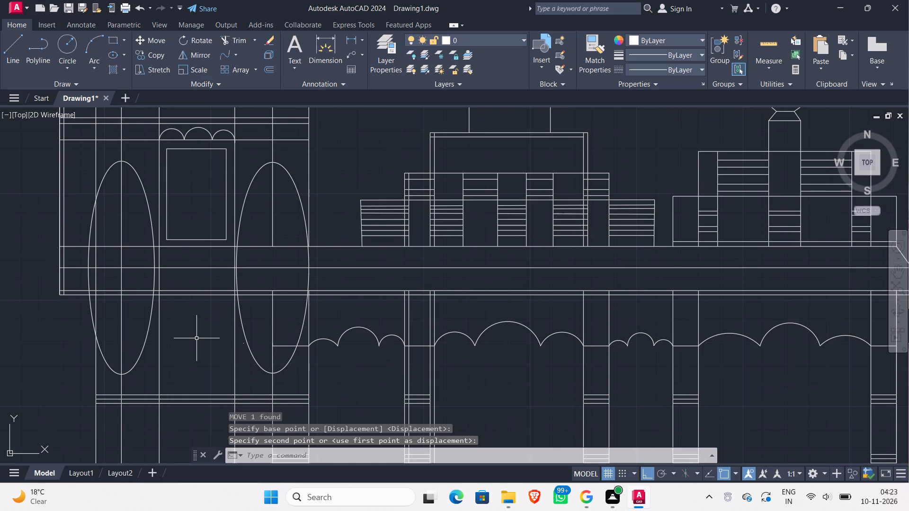
text(tr)
key(Return)
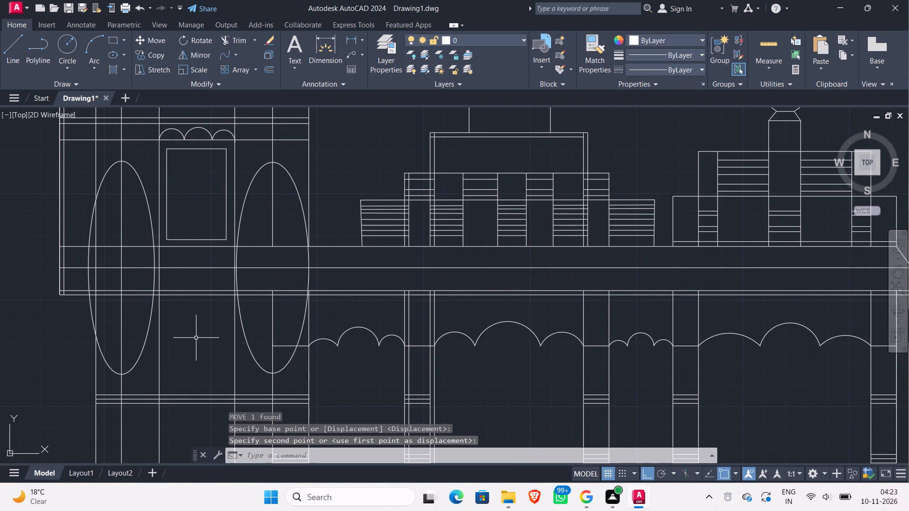
key(Return)
scroll(153, 258, up, 1)
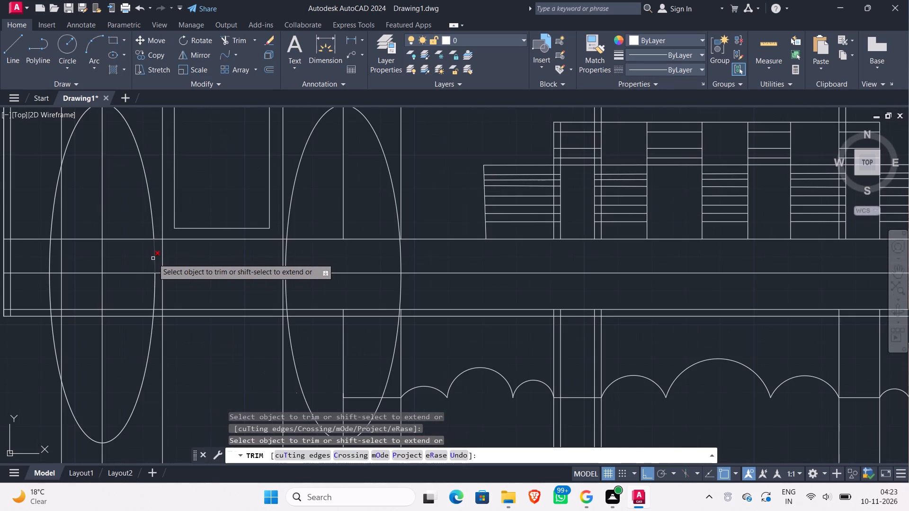
click(153, 258)
click(51, 259)
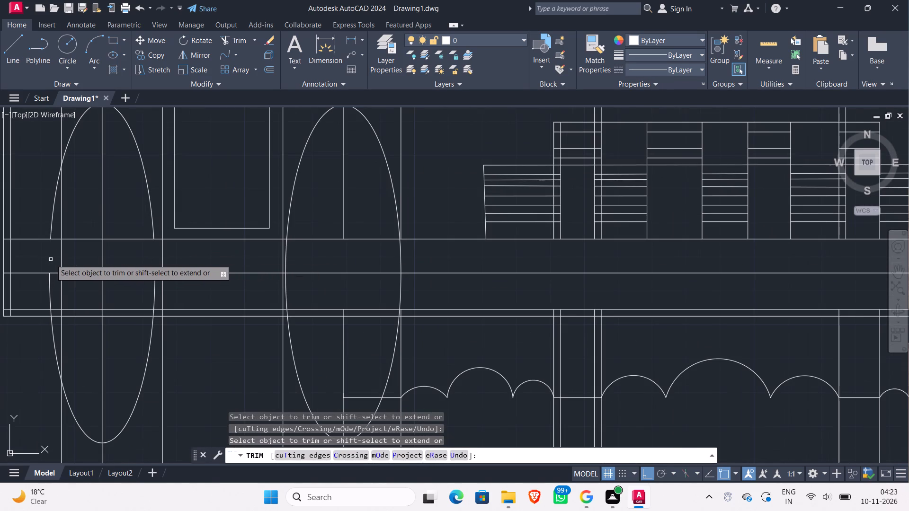
click(286, 248)
click(401, 257)
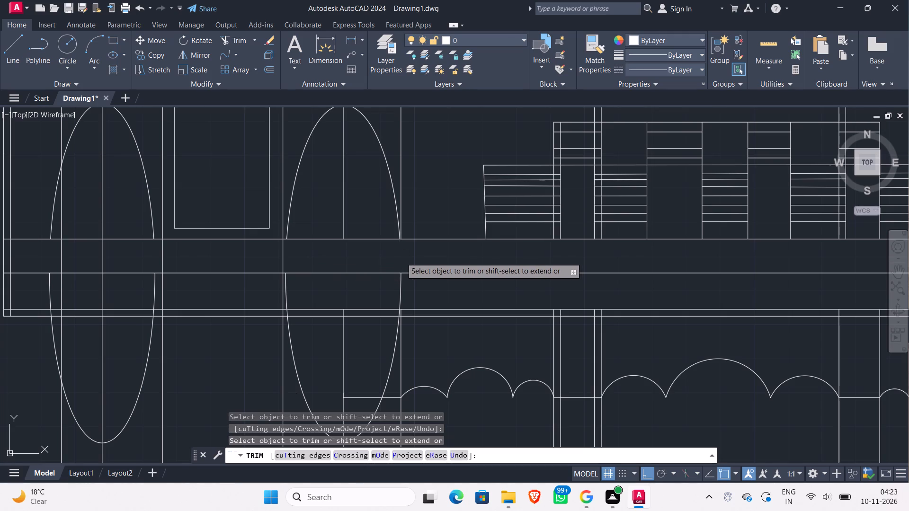
key(Escape)
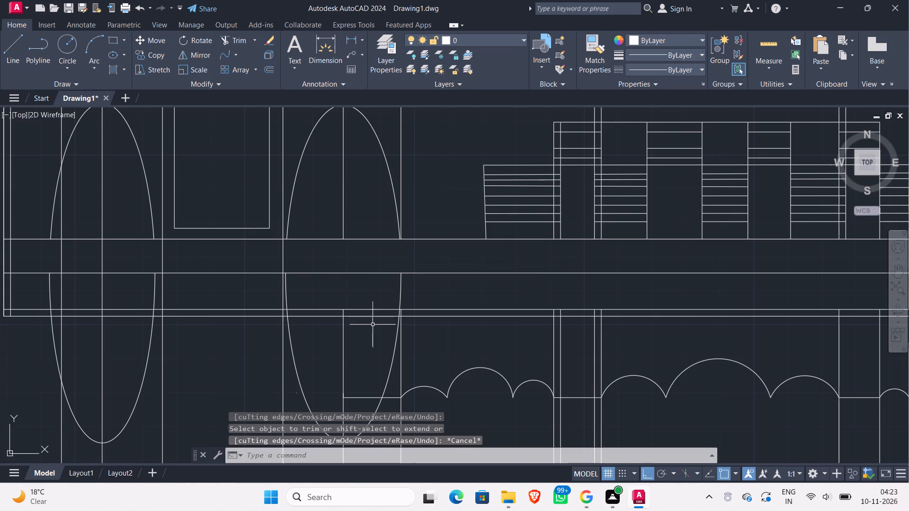
Delete the leftover lower halves of both ellipses, below the band's middle line.
click(393, 375)
click(380, 365)
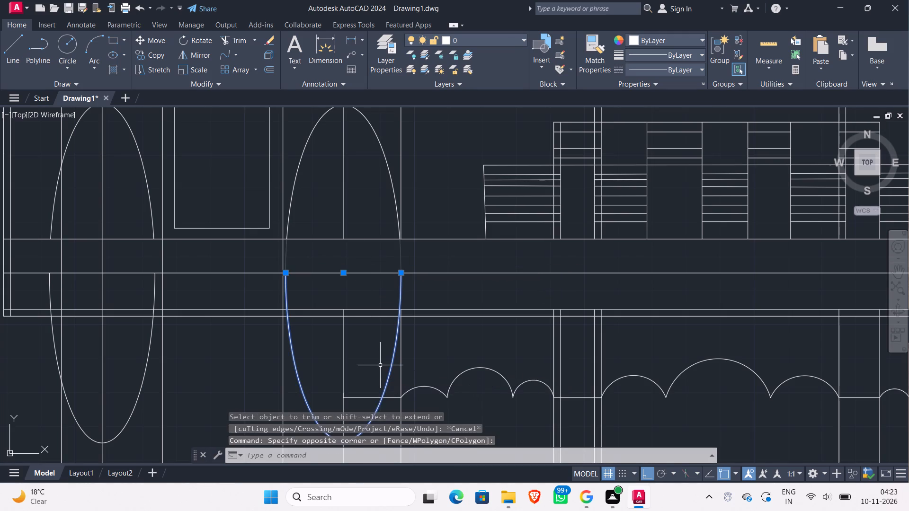
key(Delete)
click(144, 414)
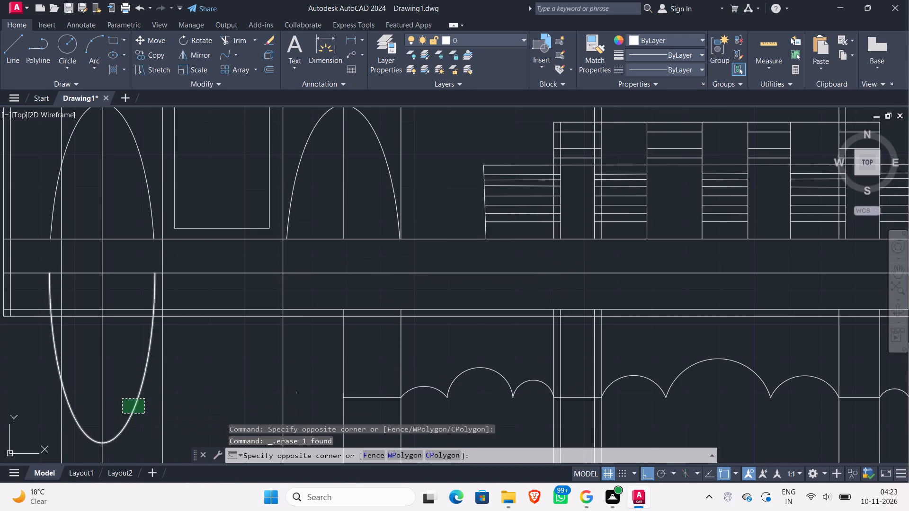
click(122, 399)
key(Delete)
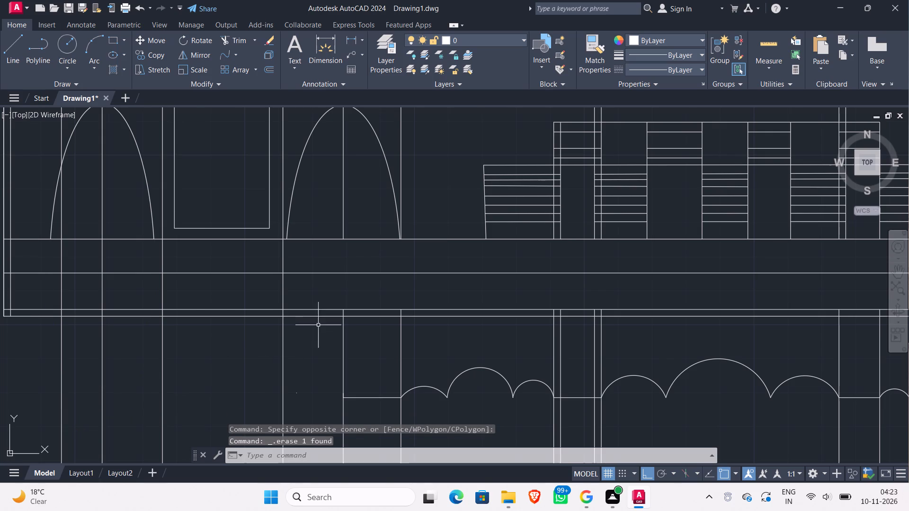
Trim the tower's right edge line where it crosses the horizontal band and just below that band.
scroll(353, 299, down, 1)
scroll(382, 292, up, 1)
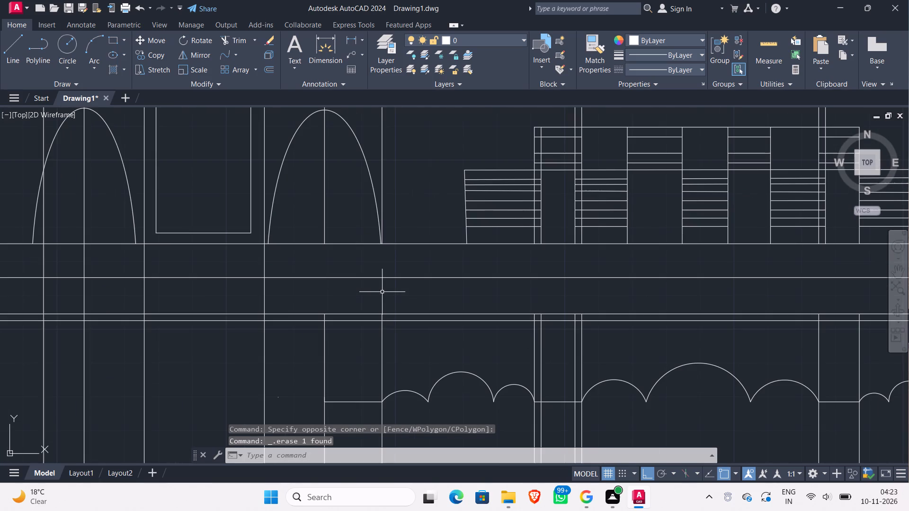
key(t)
key(r)
key(Return)
key(Return)
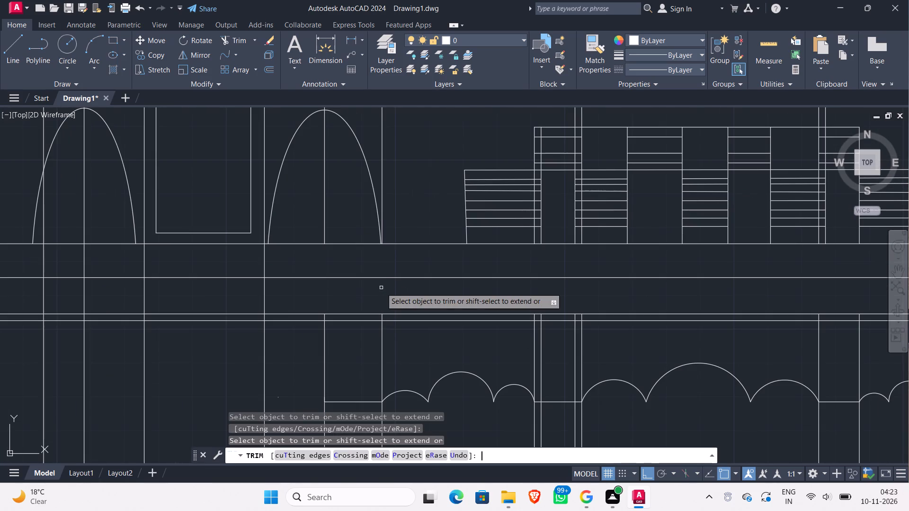
shift+click(396, 344)
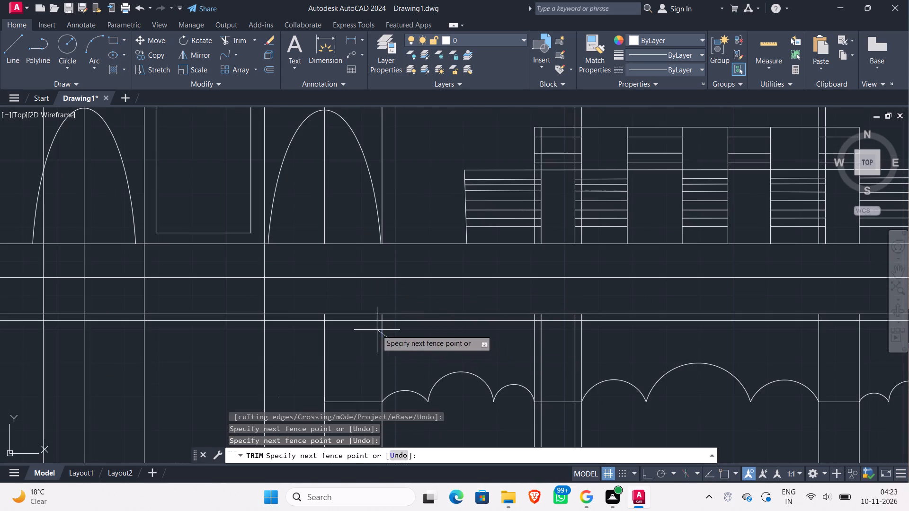
shift+click(367, 329)
shift+click(392, 300)
shift+click(365, 296)
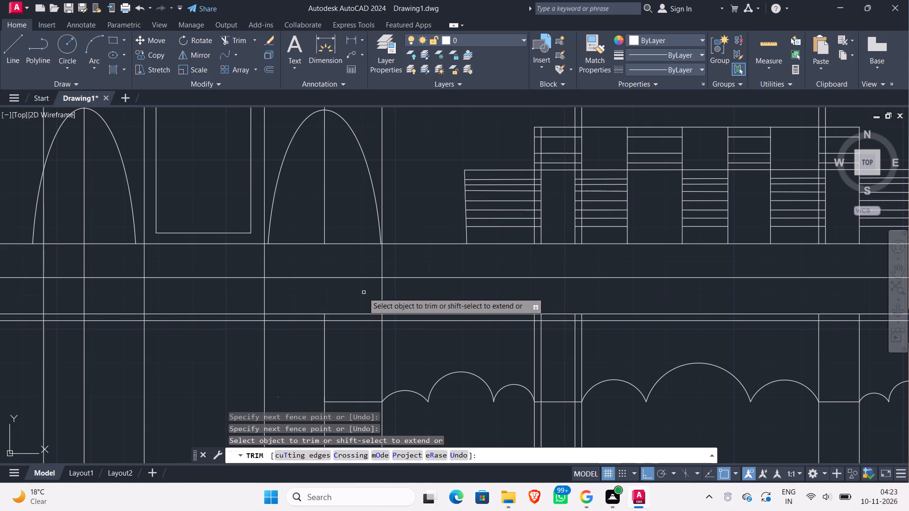
key(Escape)
Examine the reference image's main tower and compare its arches with the drafted lowest tier.
scroll(423, 267, down, 3)
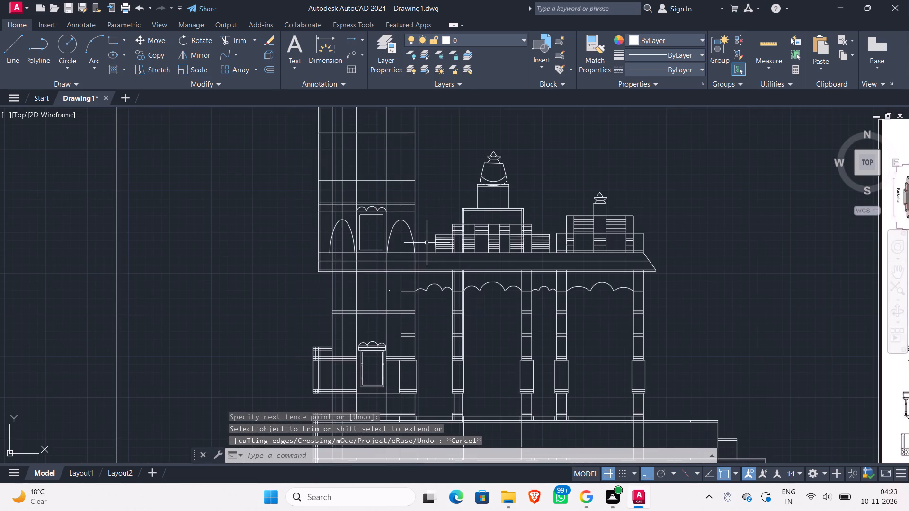
middle_drag(430, 239, 419, 267)
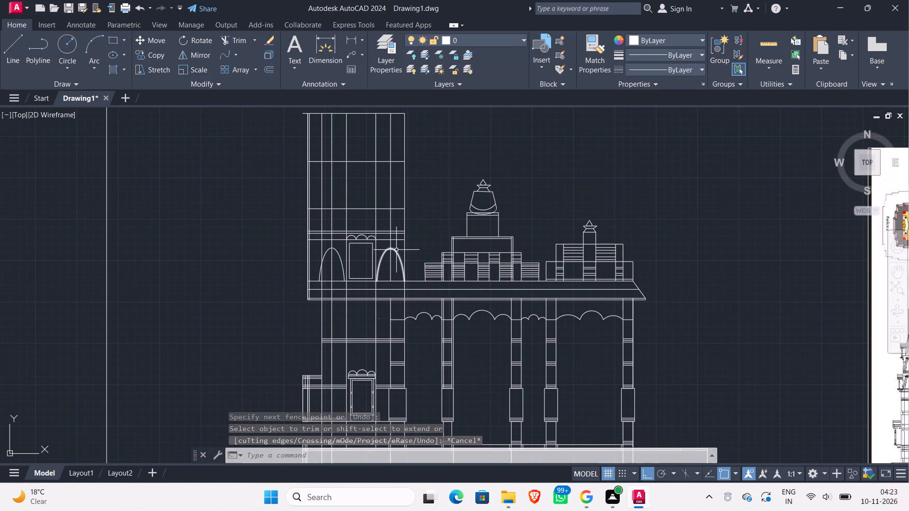
scroll(390, 243, up, 1)
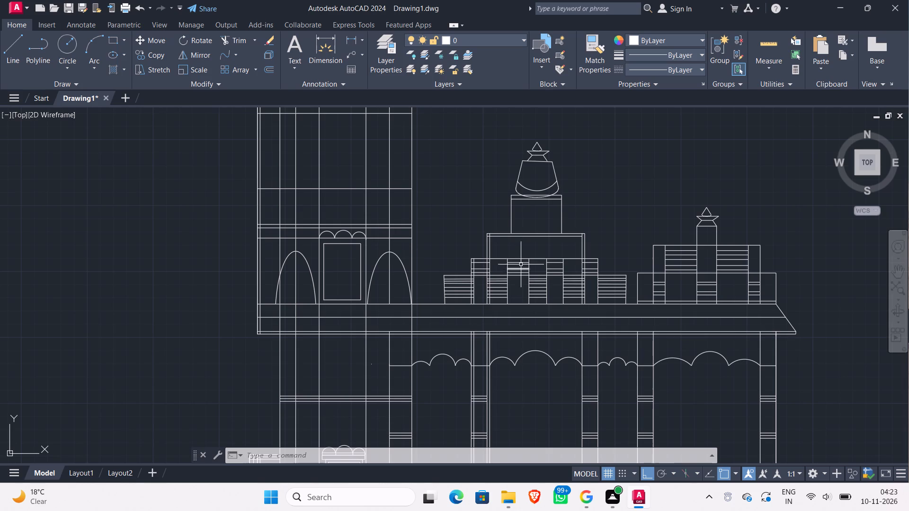
scroll(557, 266, down, 1)
middle_drag(760, 298, 396, 328)
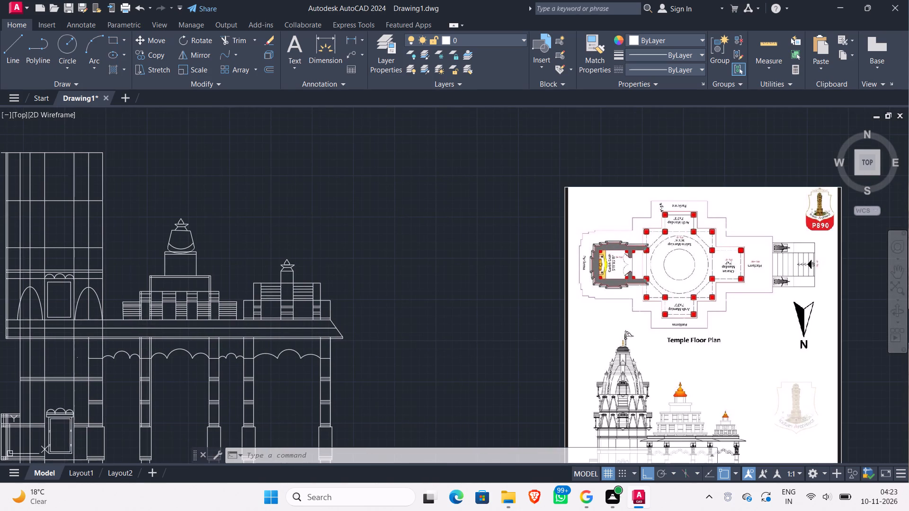
scroll(620, 386, up, 3)
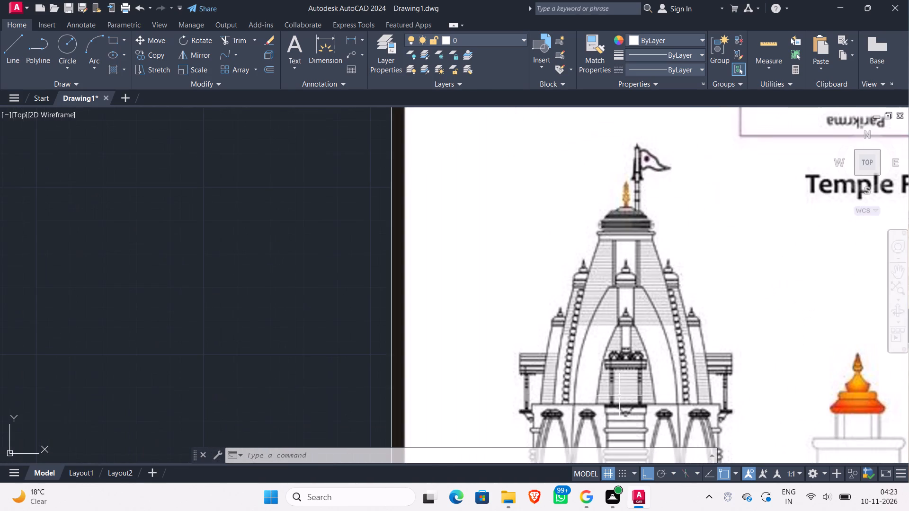
scroll(619, 396, down, 3)
middle_drag(428, 383, 647, 317)
scroll(584, 319, down, 1)
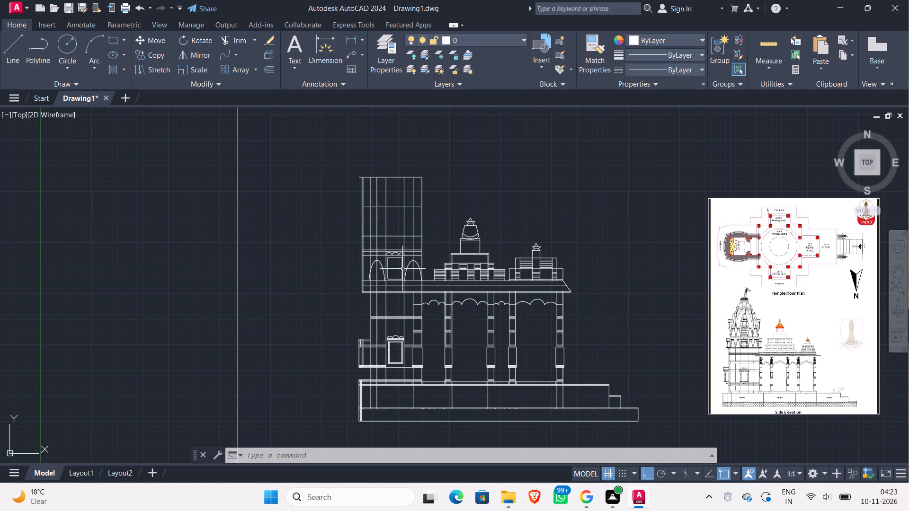
scroll(422, 261, up, 3)
middle_drag(397, 265, 321, 301)
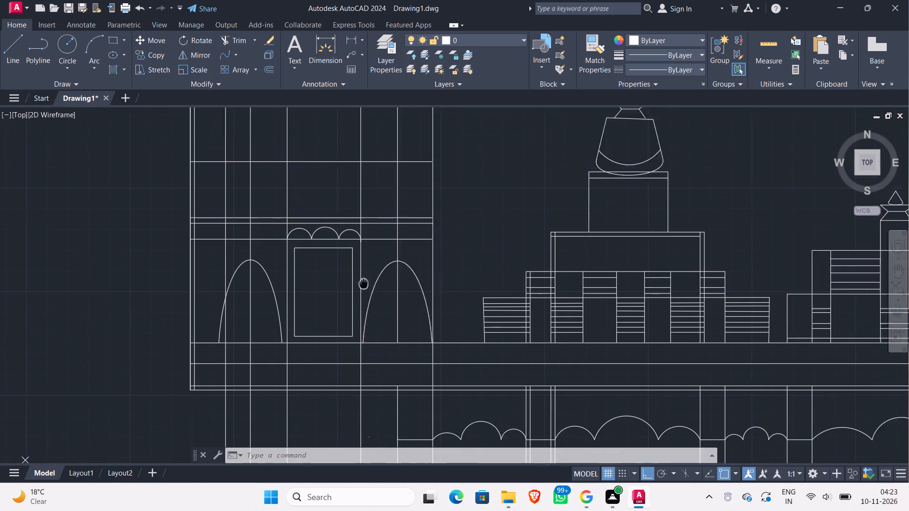
middle_drag(321, 301, 297, 321)
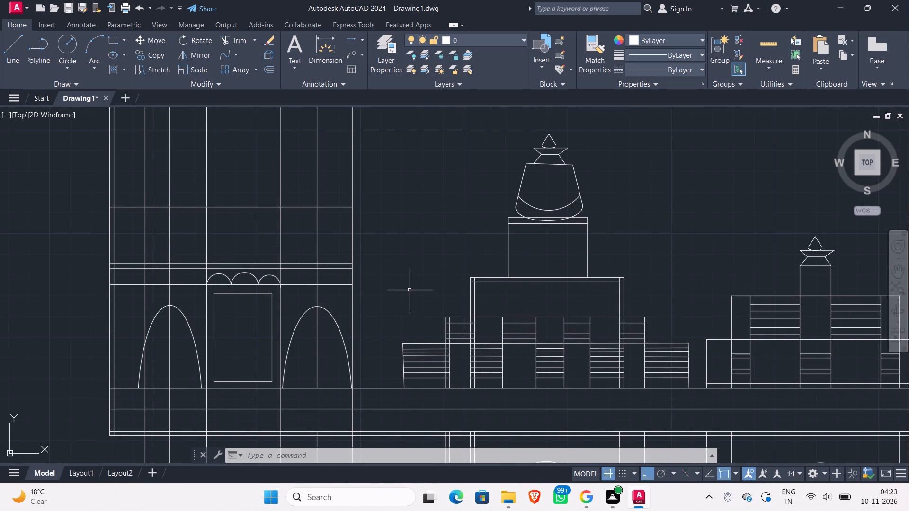
Copy the cone-shaped tip of the smaller roof's finial onto the apexes of both elliptical arches beside the niche.
middle_drag(698, 245, 442, 264)
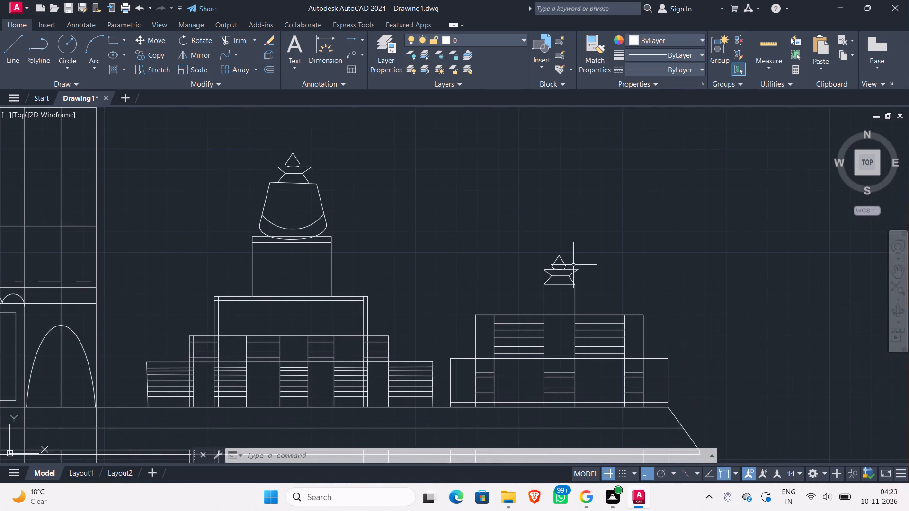
click(572, 262)
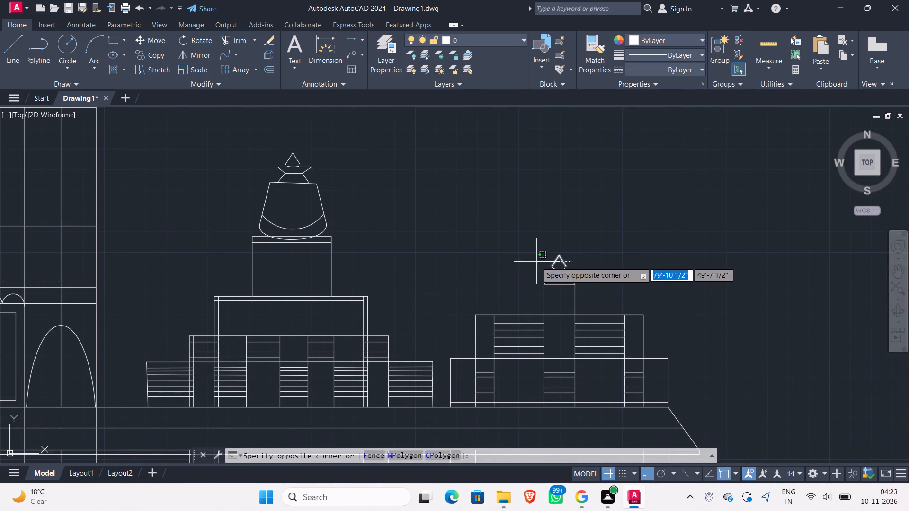
click(536, 262)
scroll(580, 277, up, 4)
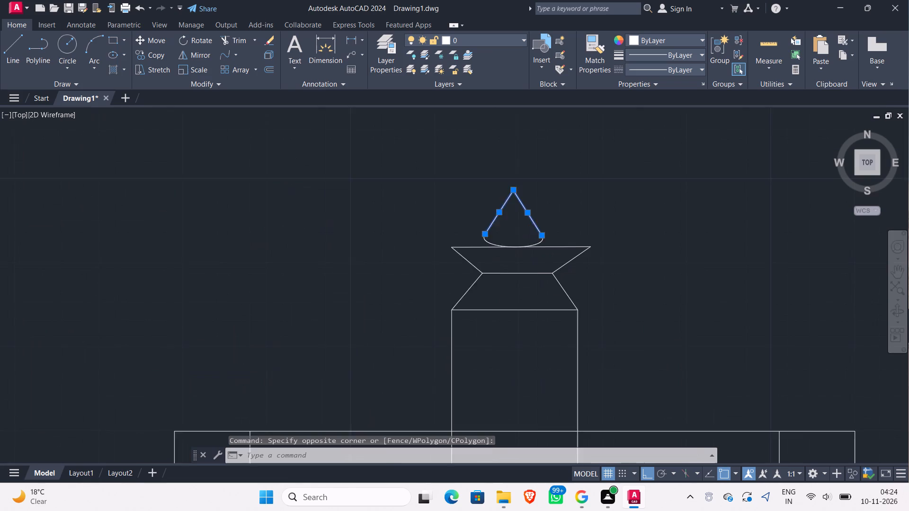
click(532, 226)
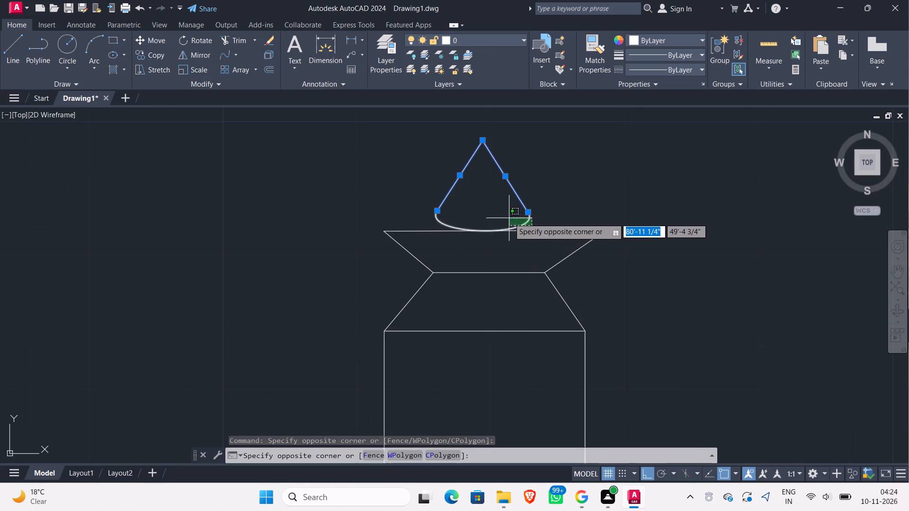
click(509, 218)
click(148, 53)
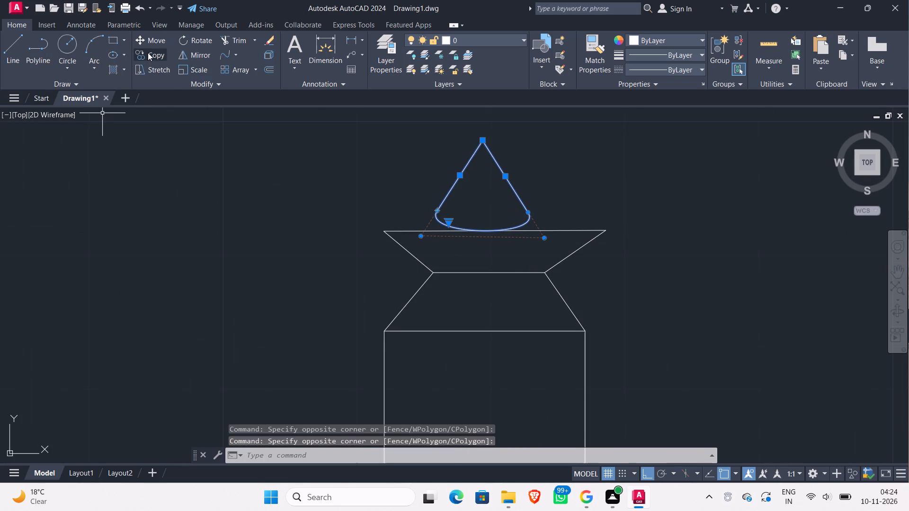
click(486, 229)
middle_drag(61, 248, 254, 262)
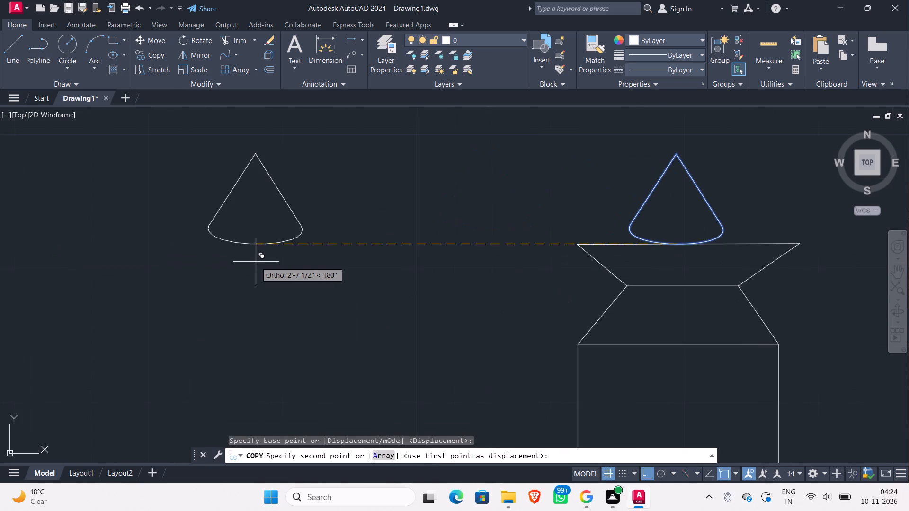
key(F8)
scroll(255, 259, down, 3)
middle_drag(254, 260, 482, 191)
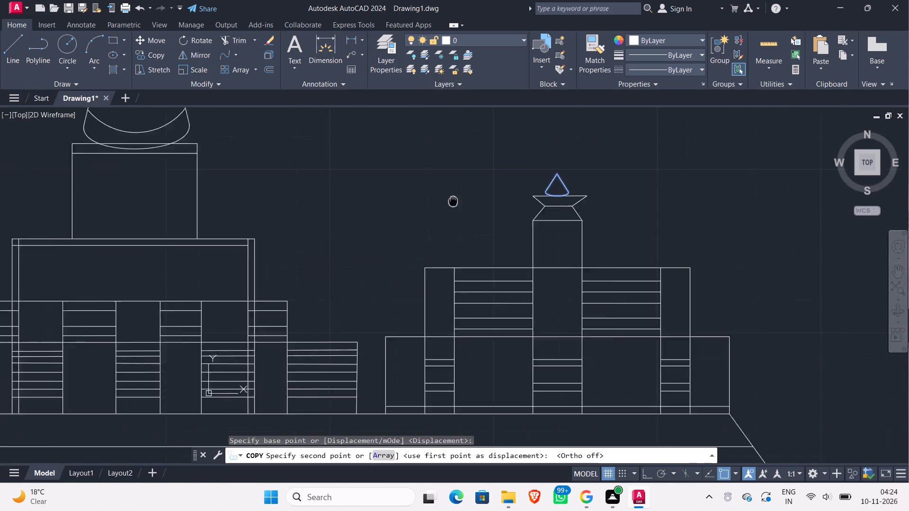
middle_drag(482, 191, 484, 190)
scroll(214, 326, down, 1)
middle_drag(43, 249, 362, 177)
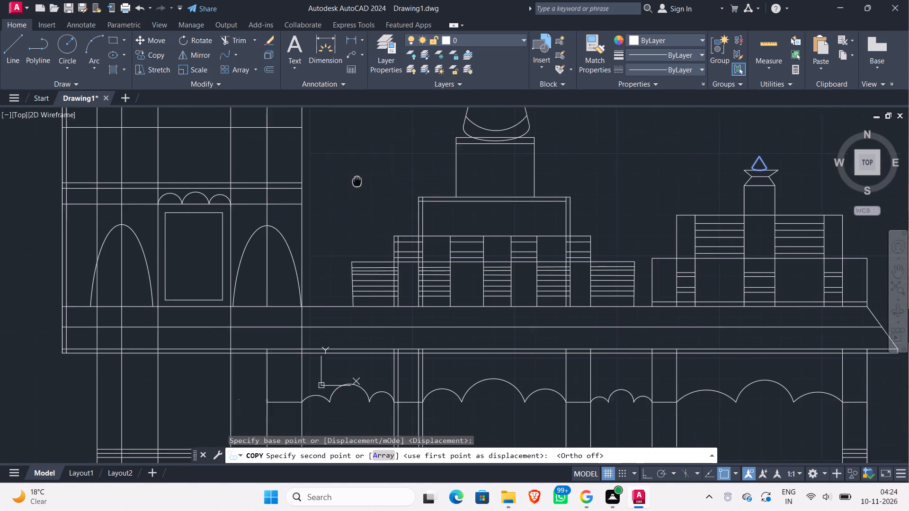
middle_drag(362, 177, 365, 174)
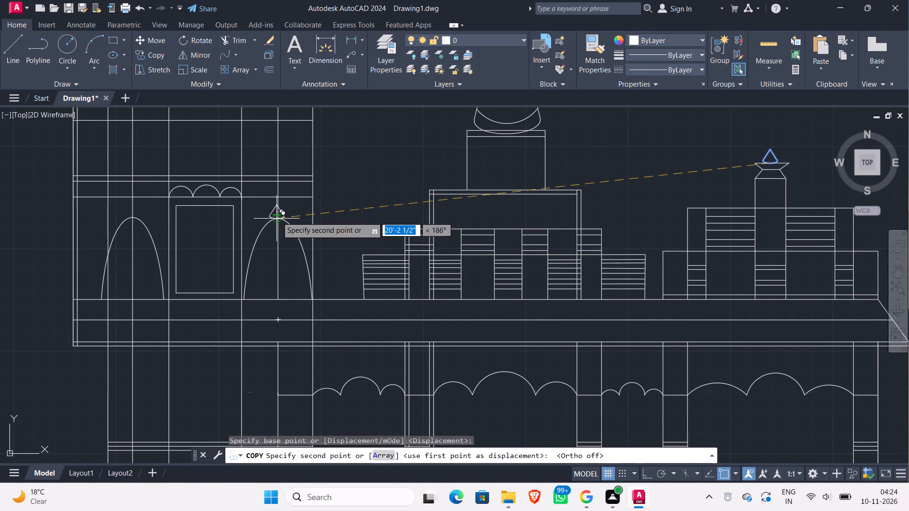
click(277, 217)
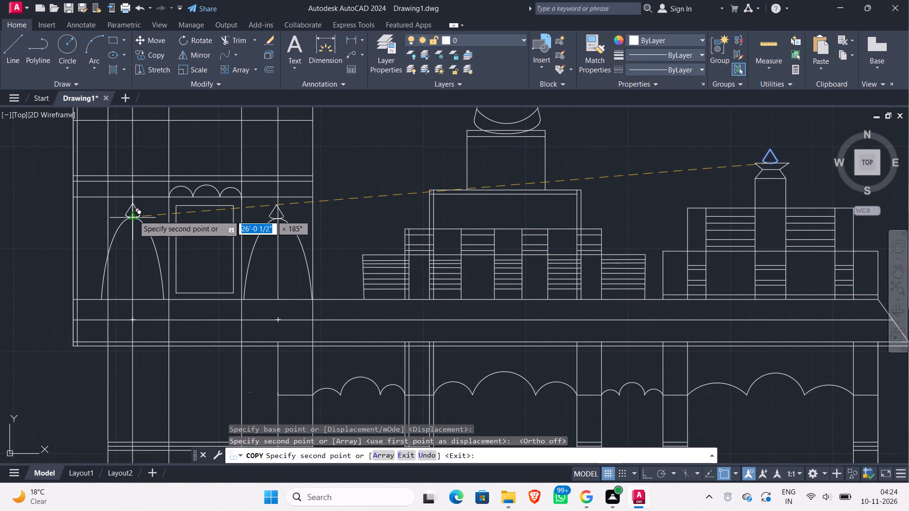
click(134, 215)
key(Escape)
Compare the drafted side elevation with the reference side elevation.
scroll(387, 190, down, 2)
middle_drag(388, 190, 388, 190)
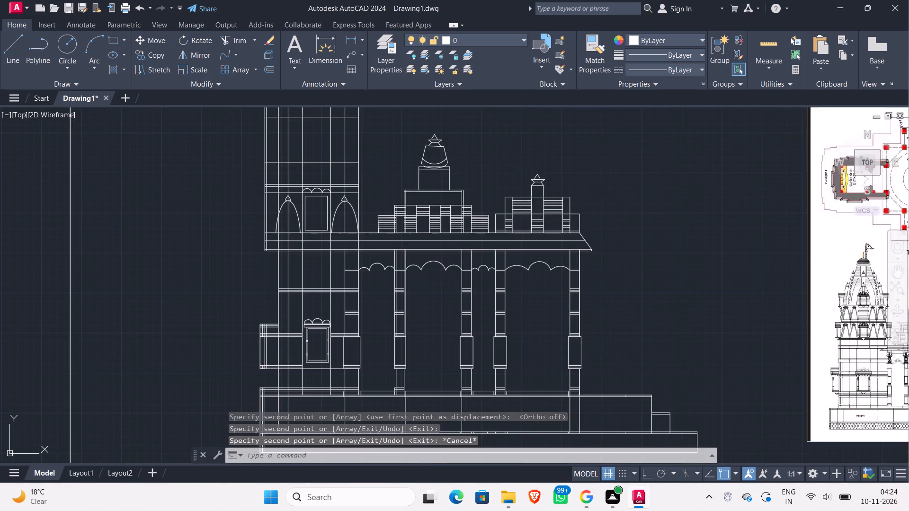
middle_drag(388, 190, 280, 248)
scroll(279, 244, down, 1)
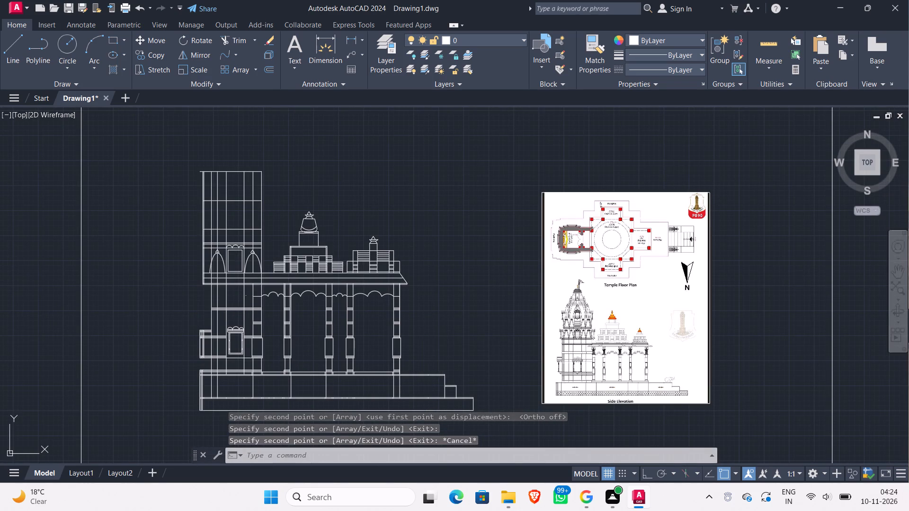
scroll(593, 317, up, 1)
middle_drag(394, 247, 446, 238)
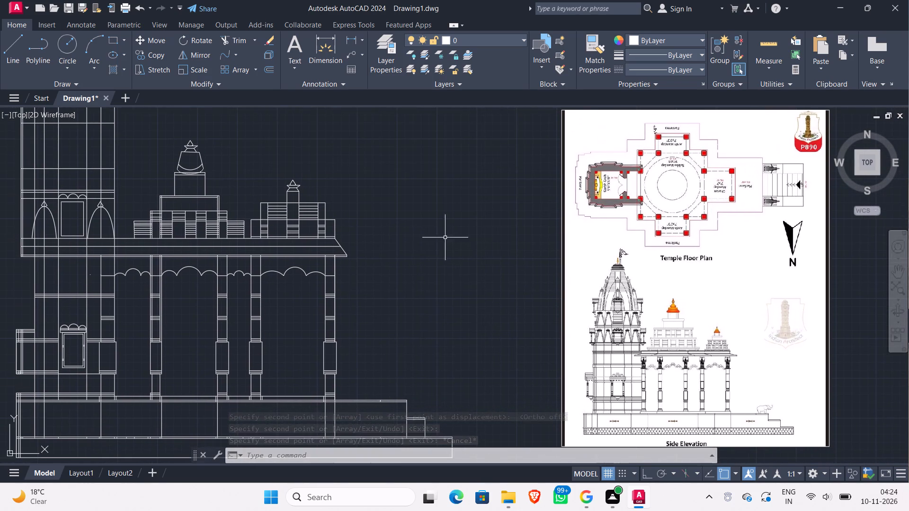
middle_click(121, 212)
scroll(101, 214, up, 2)
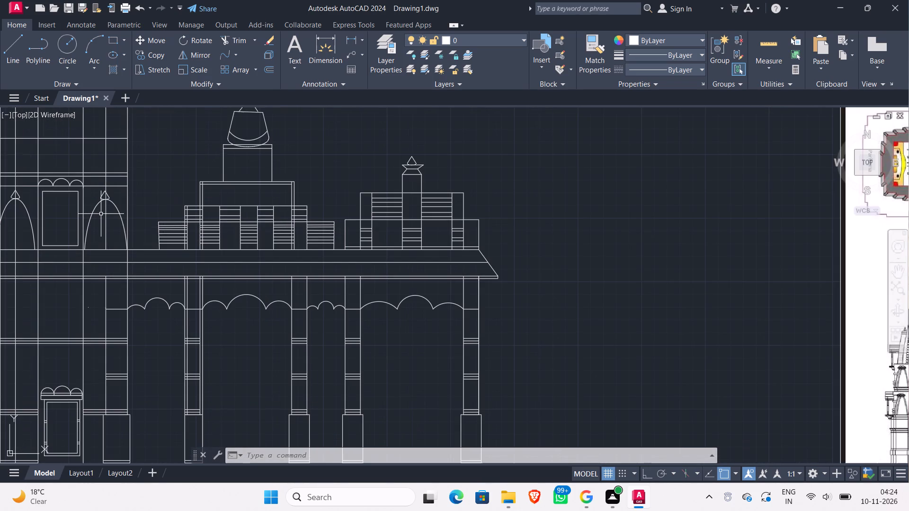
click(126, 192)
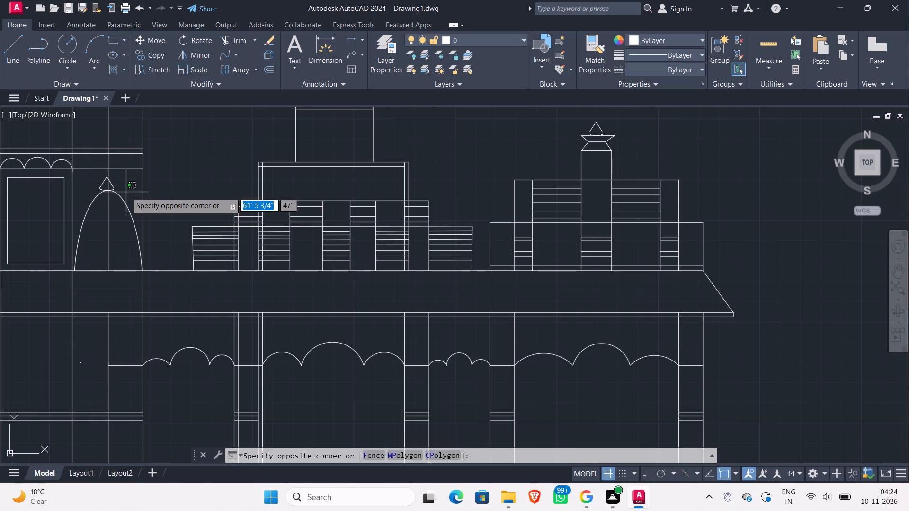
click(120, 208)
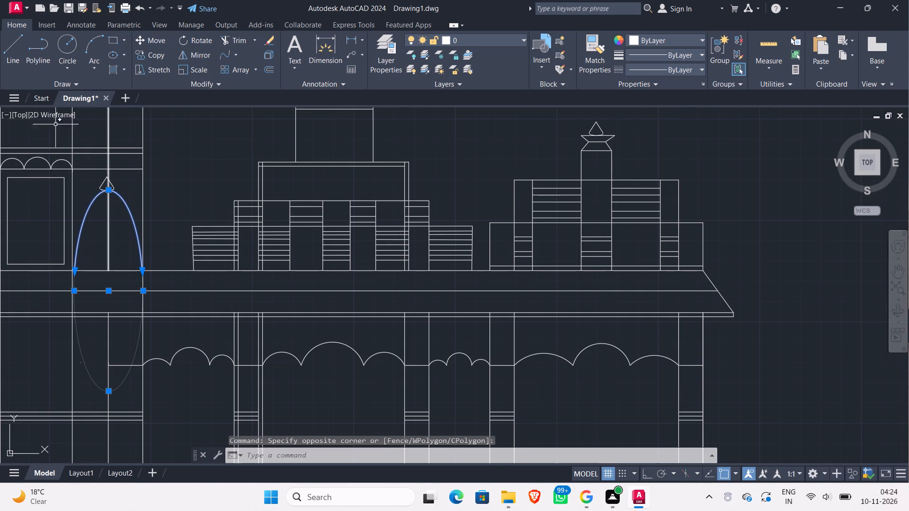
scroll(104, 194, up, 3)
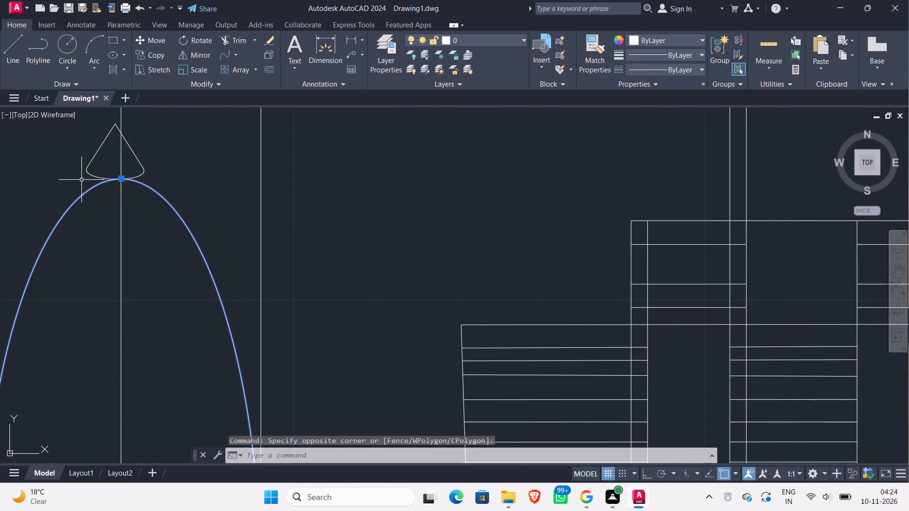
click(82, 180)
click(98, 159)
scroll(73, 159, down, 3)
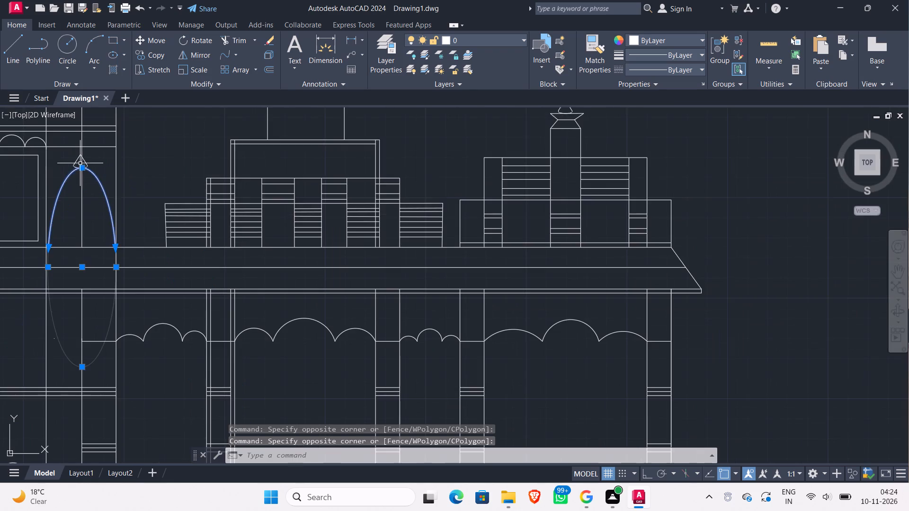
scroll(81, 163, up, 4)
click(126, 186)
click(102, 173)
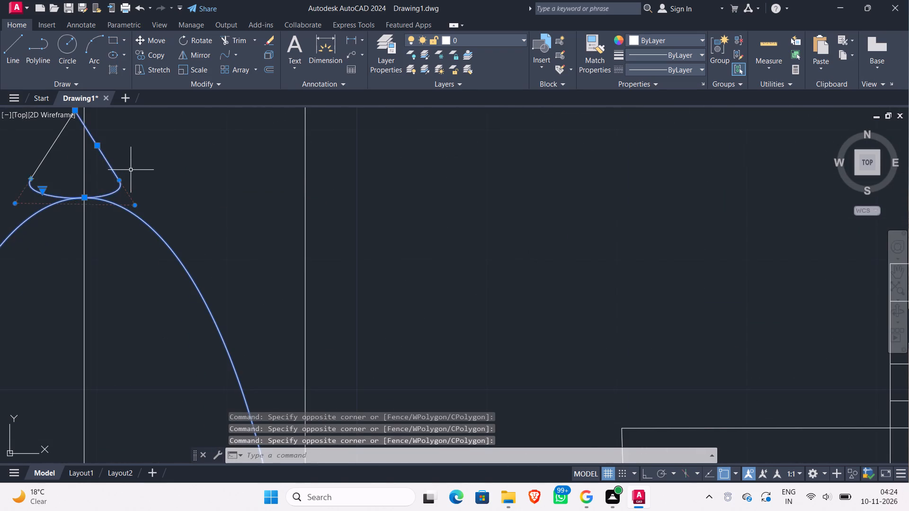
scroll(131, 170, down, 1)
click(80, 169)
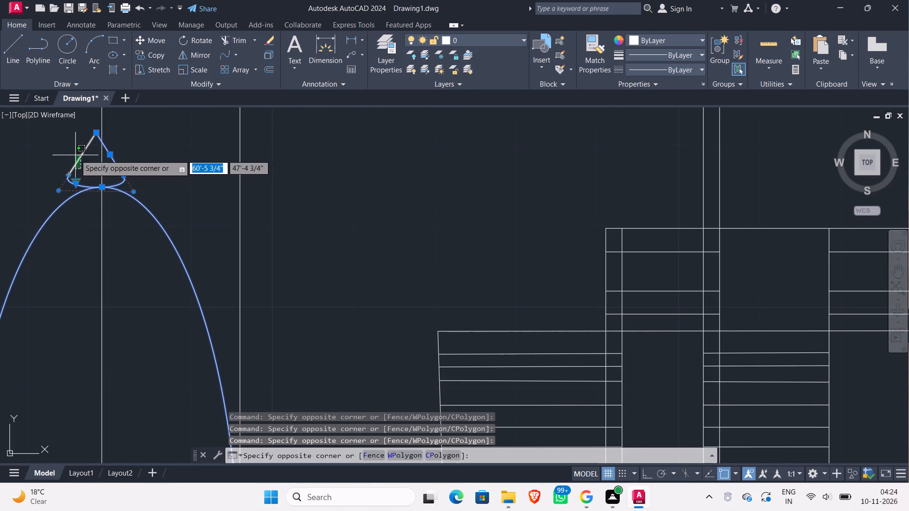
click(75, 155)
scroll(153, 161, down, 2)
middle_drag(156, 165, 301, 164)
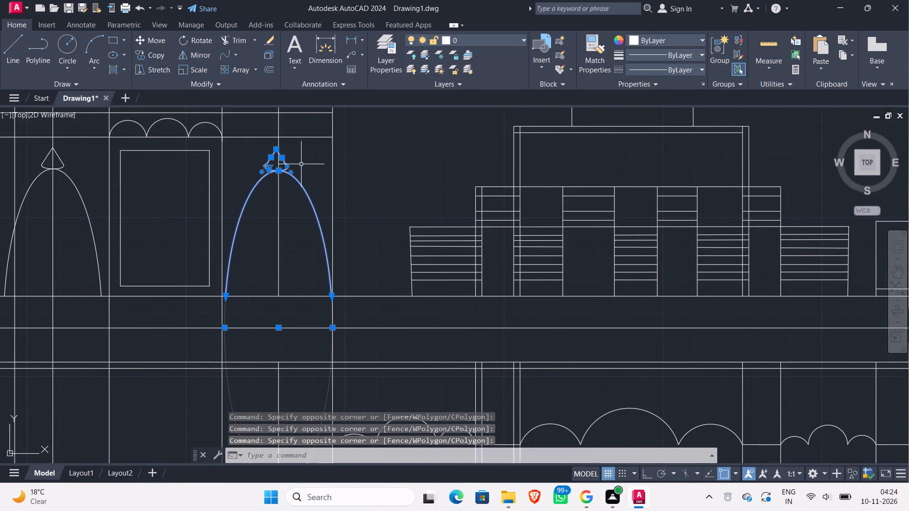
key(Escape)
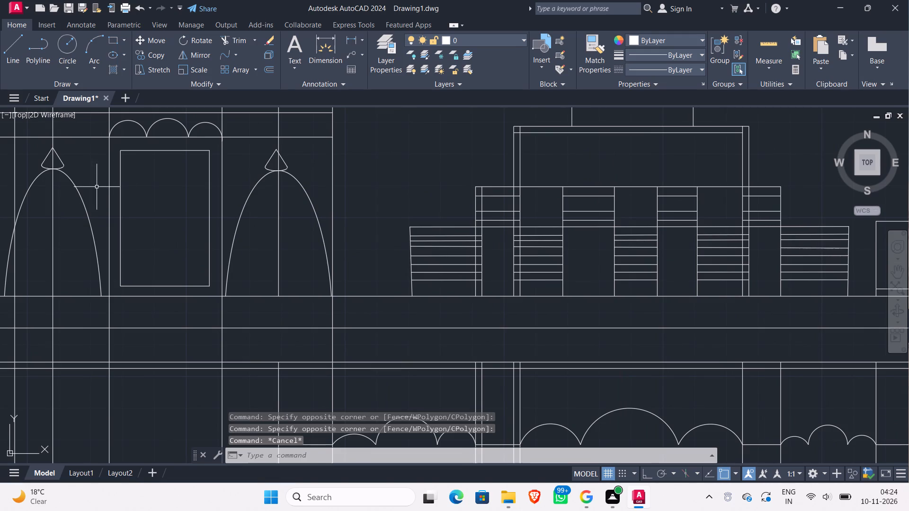
Copy the lowest tier's left cone-tipped arch into both side bays of the tier above and, one level higher, into the middle bay.
click(90, 188)
click(76, 184)
click(72, 168)
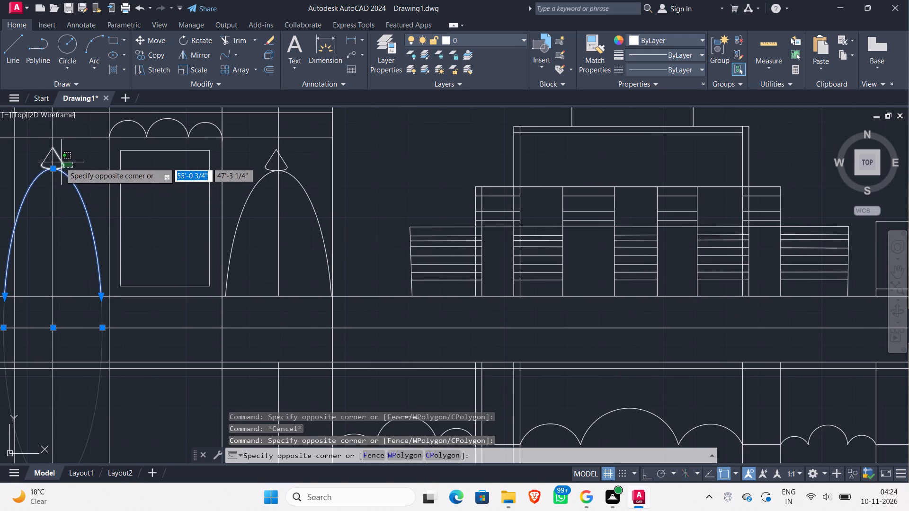
click(59, 161)
scroll(46, 163, up, 2)
click(52, 161)
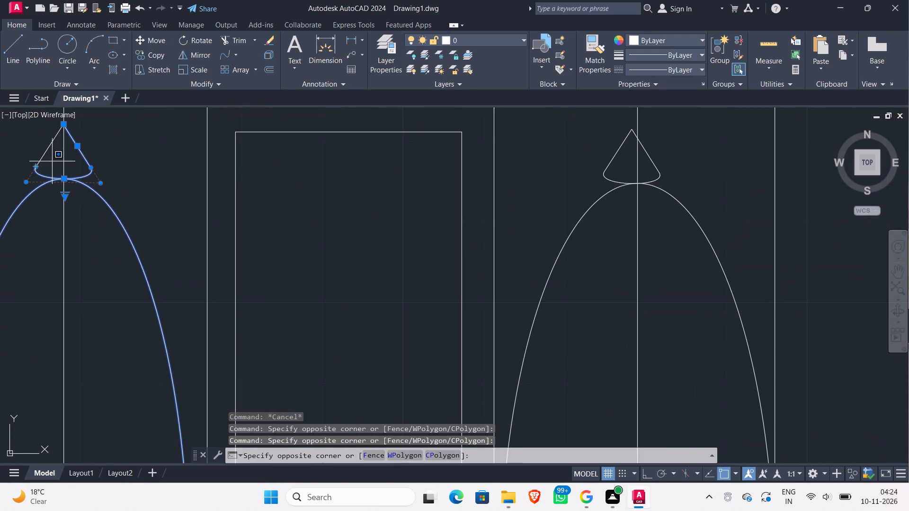
click(40, 148)
scroll(108, 170, down, 4)
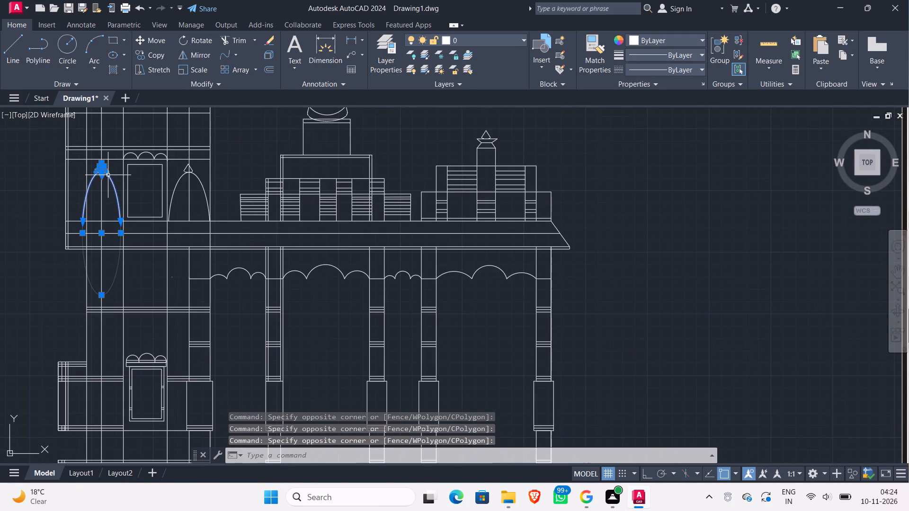
click(156, 53)
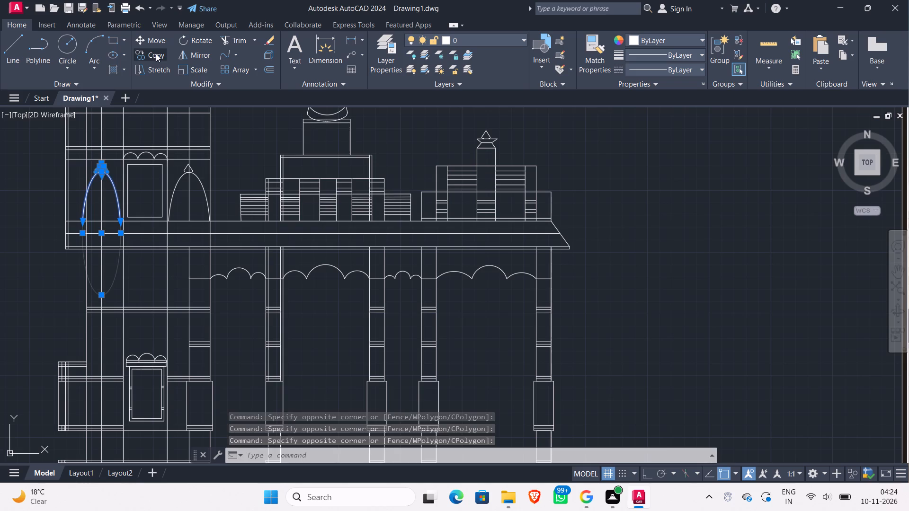
click(116, 220)
middle_drag(183, 168, 163, 244)
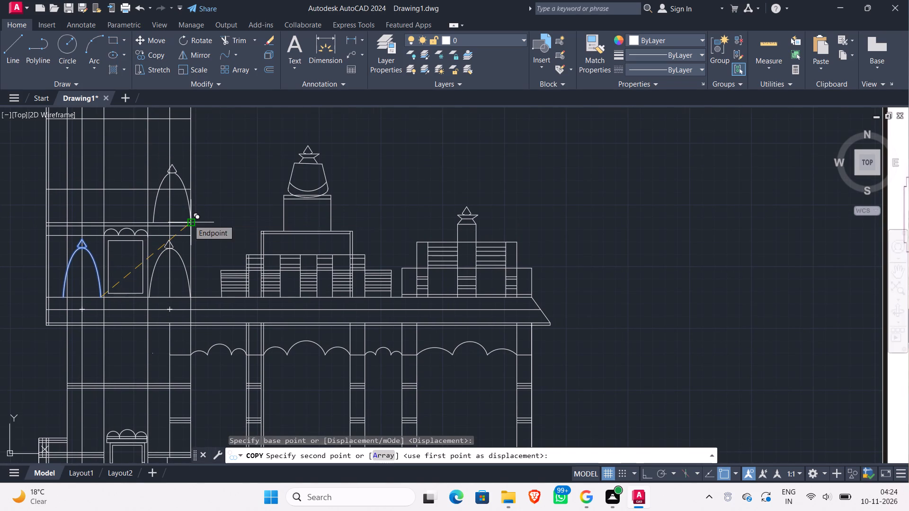
click(188, 220)
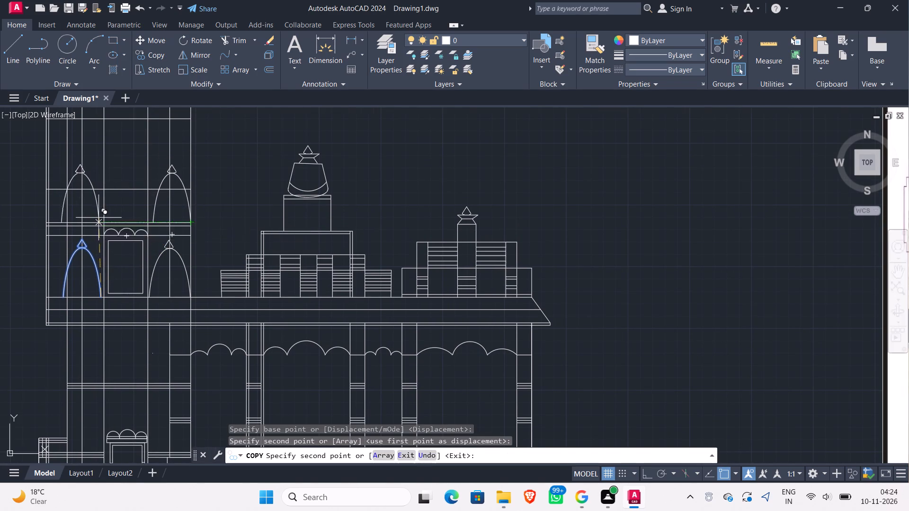
click(103, 222)
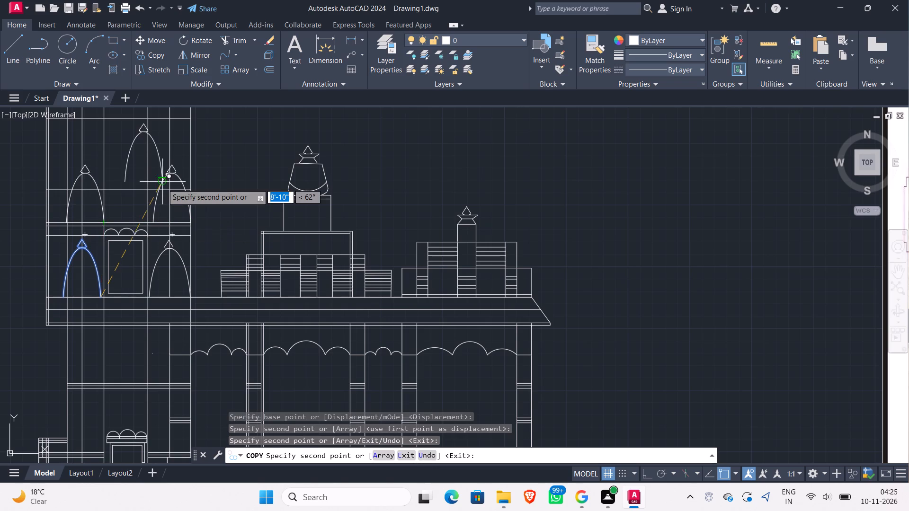
scroll(162, 184, down, 2)
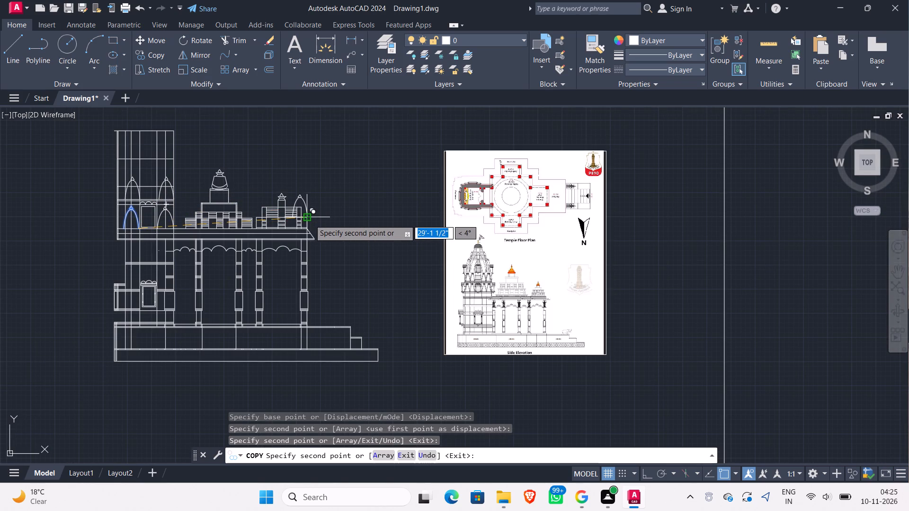
click(158, 187)
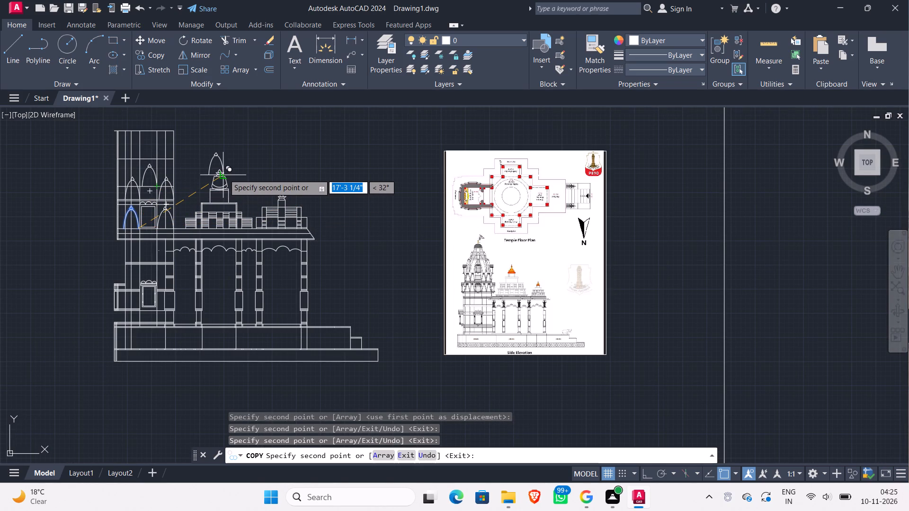
key(Escape)
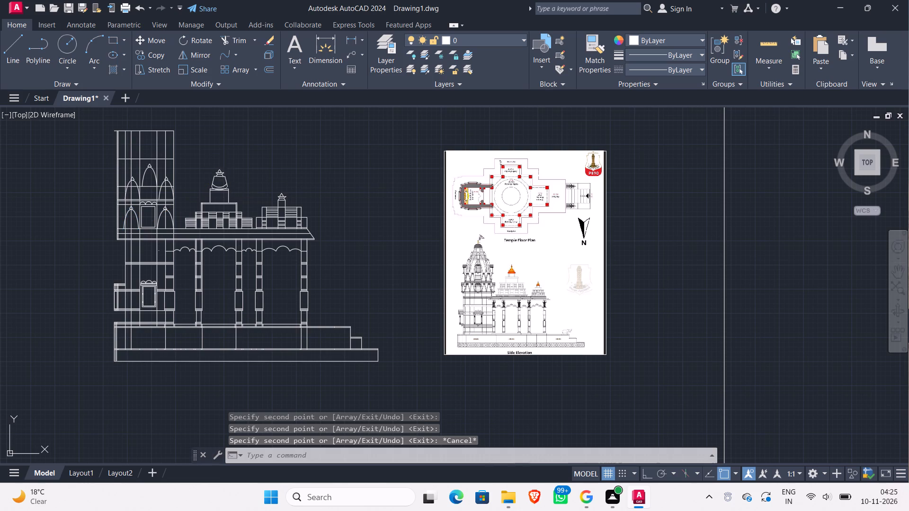
Draw three horizontal lines about 2'-11 1/2" long across the tower's middle bay, stacked downward just below the raised middle arch.
middle_drag(273, 182, 275, 202)
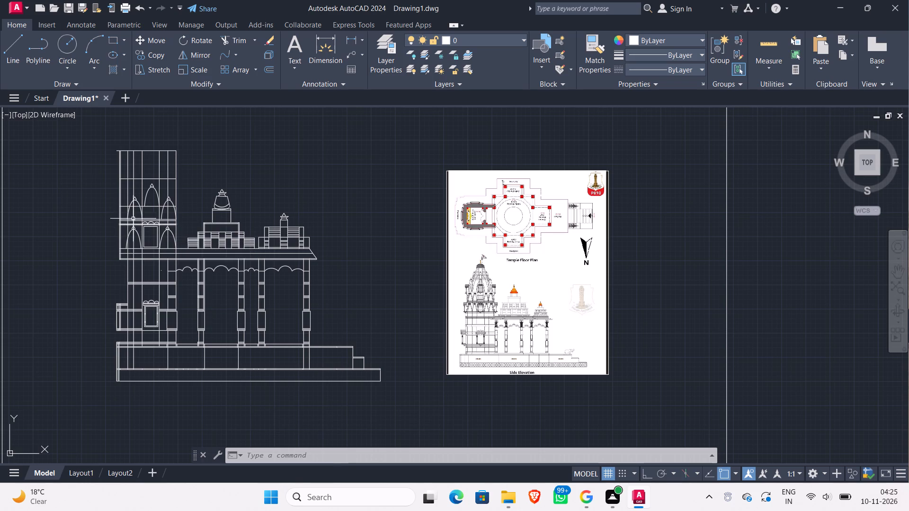
scroll(146, 214, up, 2)
key(l)
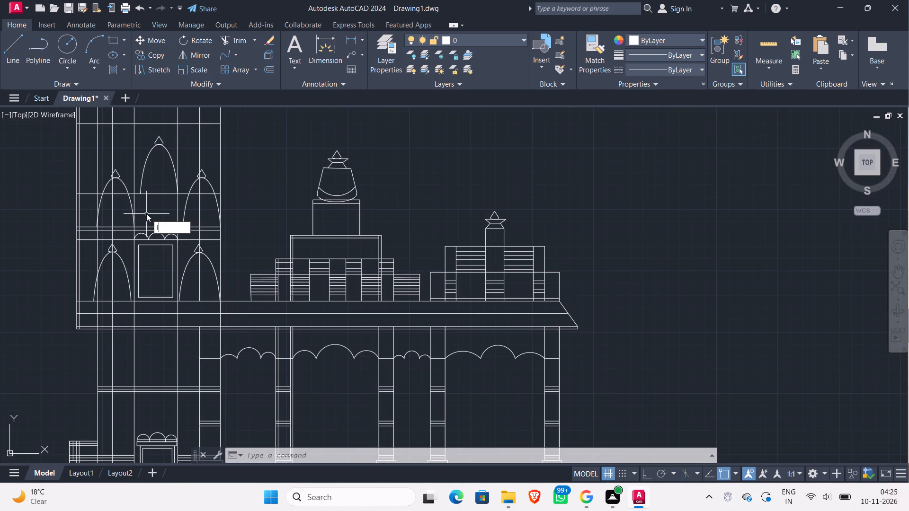
key(Return)
scroll(137, 209, up, 2)
click(131, 179)
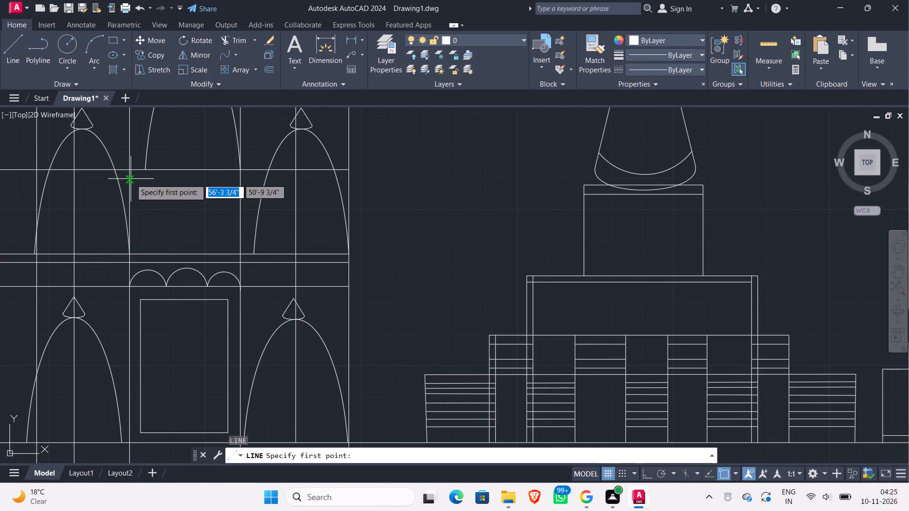
click(239, 181)
key(F8)
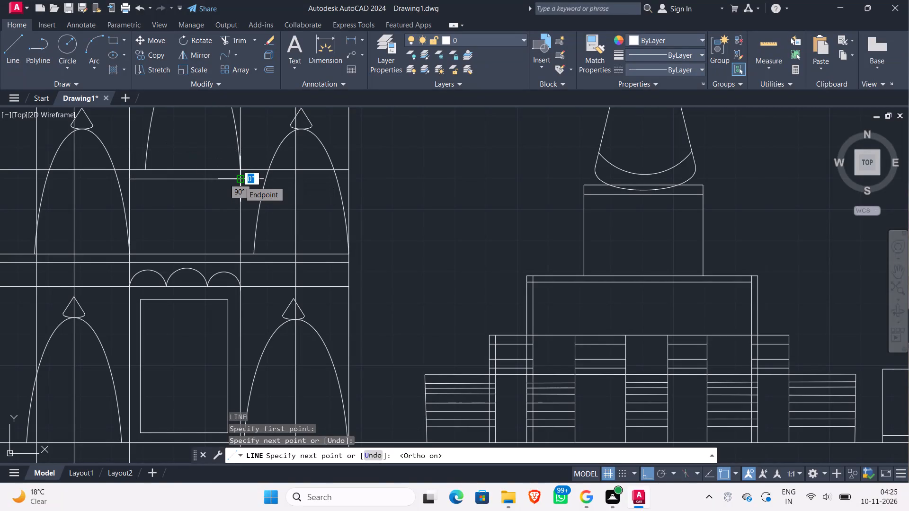
key(Escape)
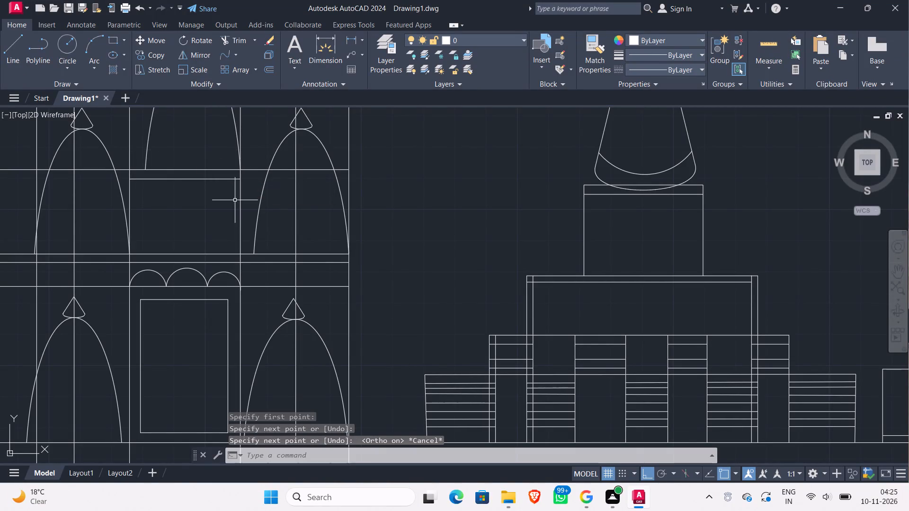
key(Return)
click(240, 189)
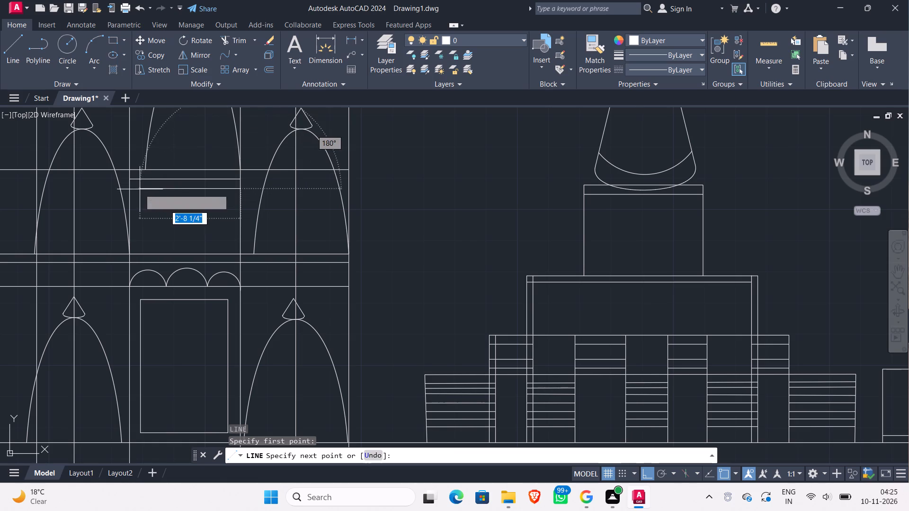
click(128, 187)
key(Escape)
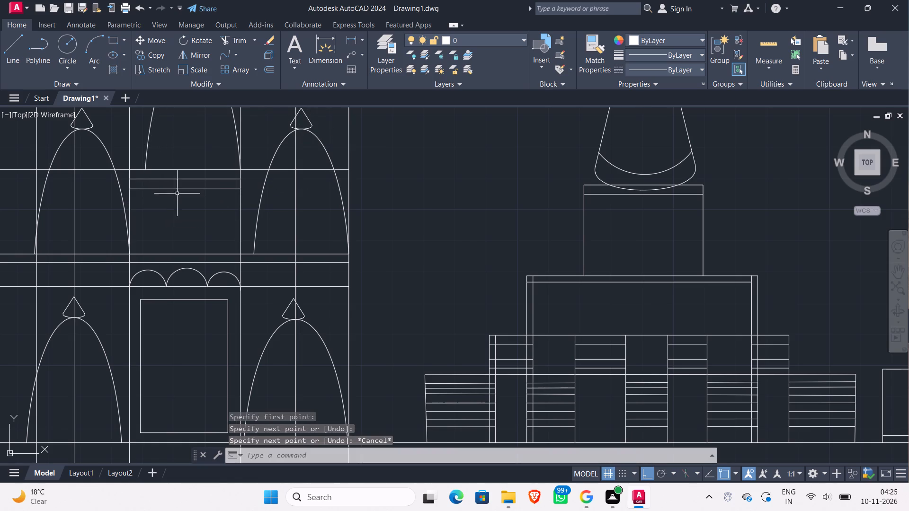
key(Return)
click(129, 203)
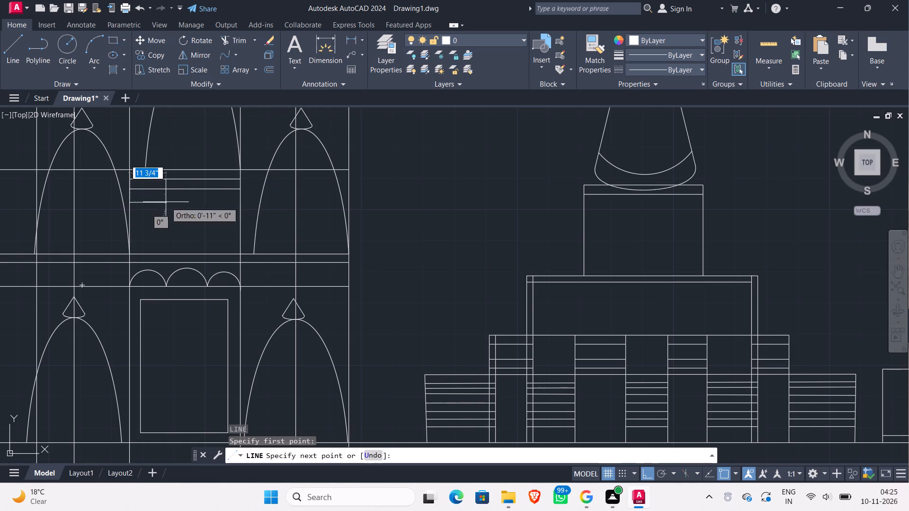
click(242, 201)
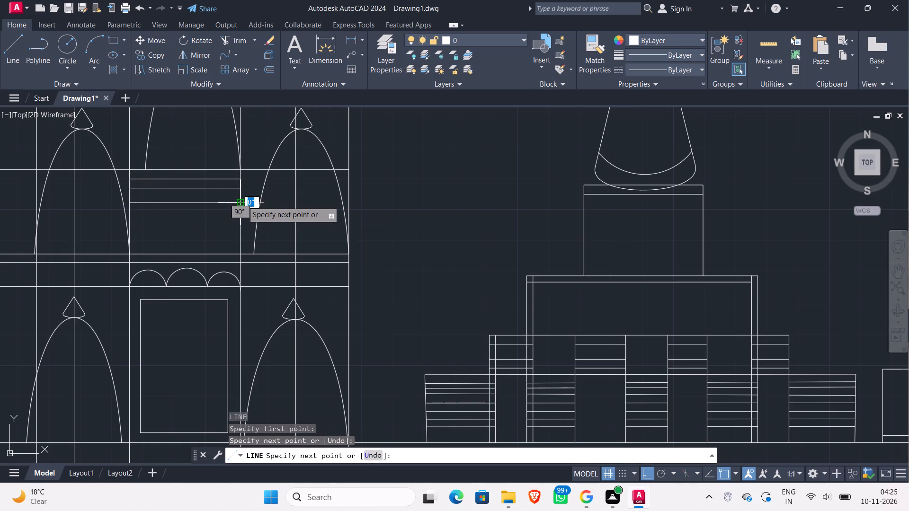
key(Escape)
Add four more horizontal lines across the same middle bay, continuing down to the top of the double band above the niche.
key(Return)
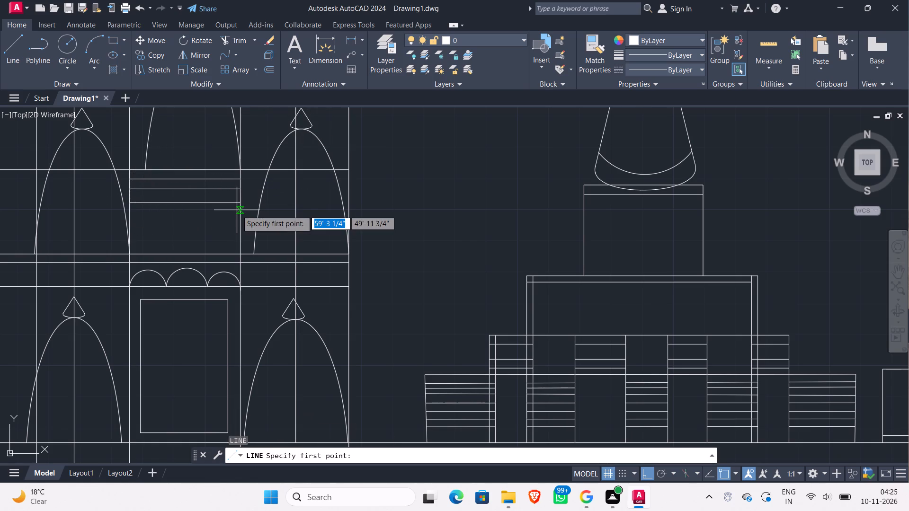
click(239, 217)
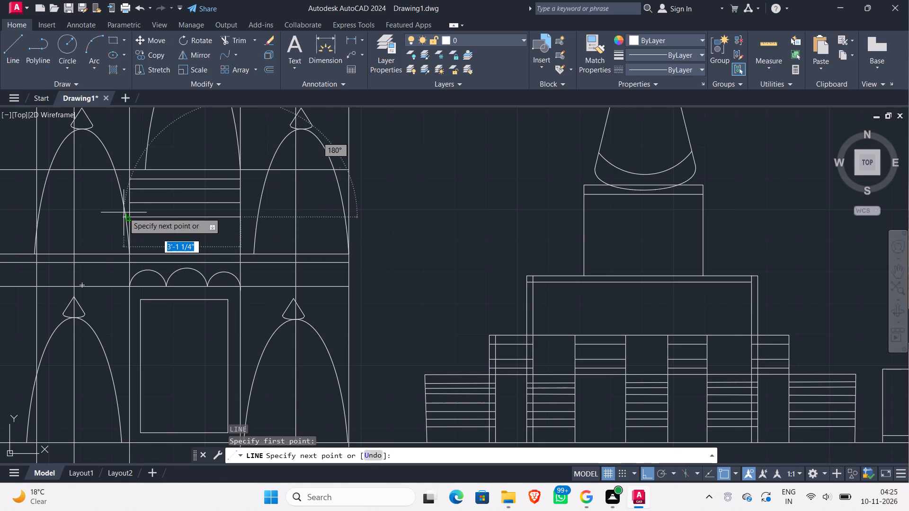
click(130, 216)
key(Escape)
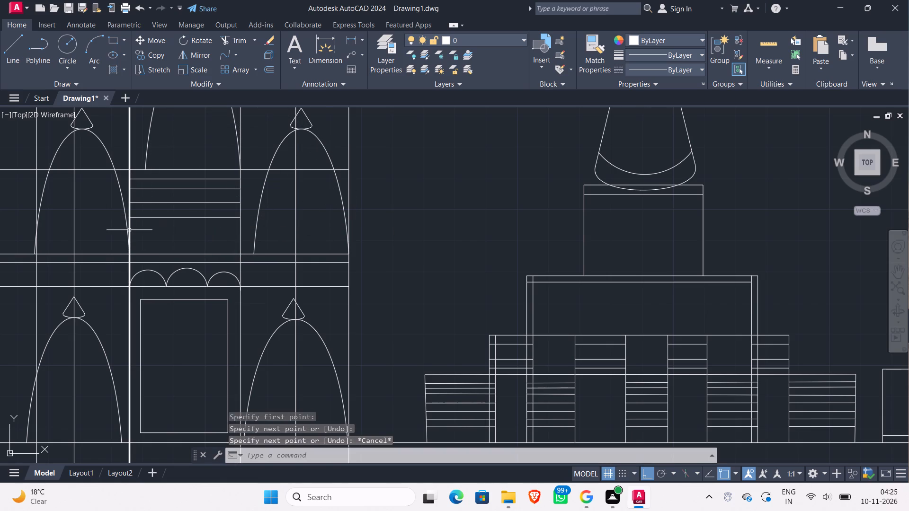
key(Return)
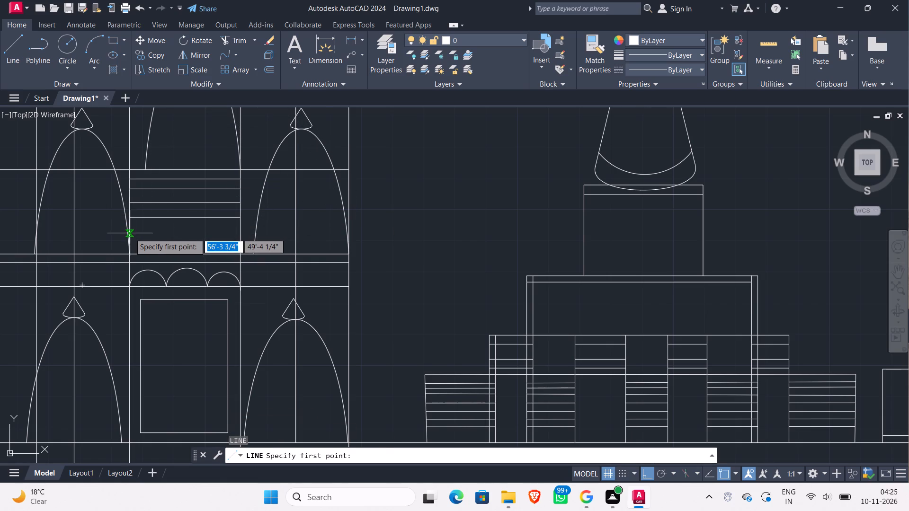
click(130, 233)
click(242, 233)
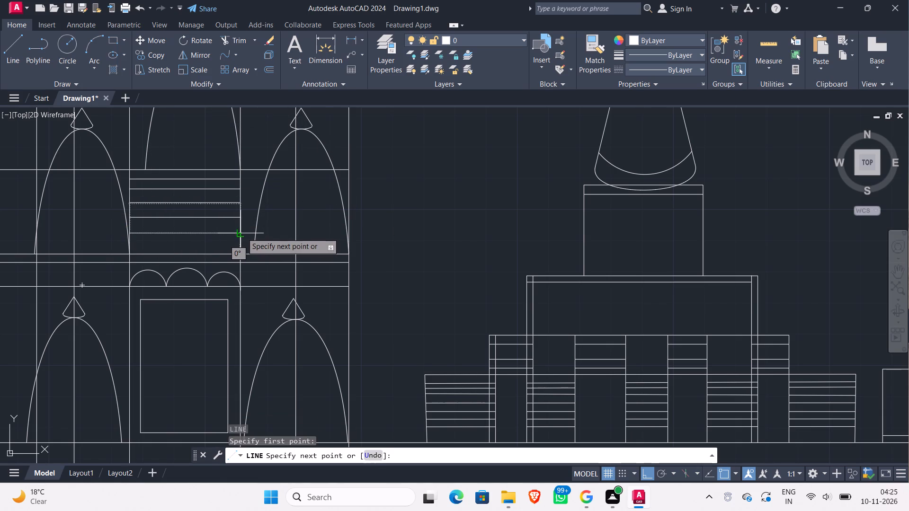
key(Escape)
key(Return)
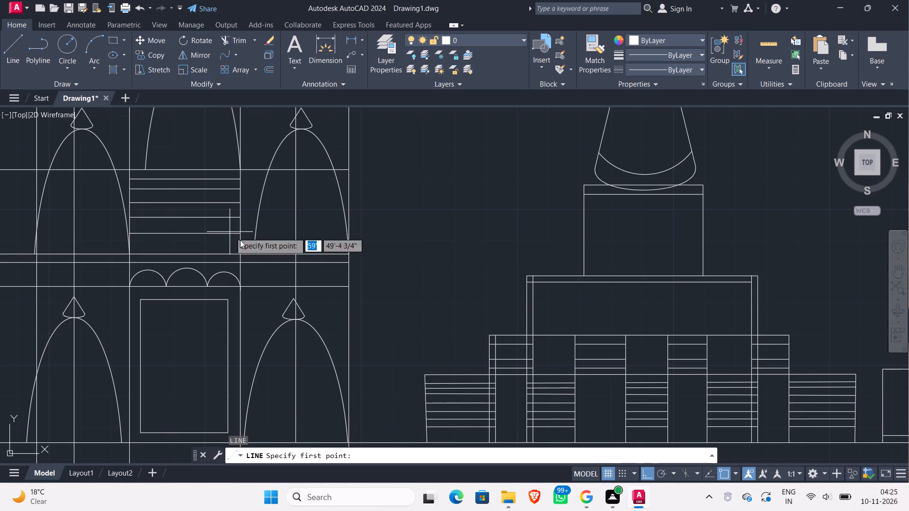
click(240, 241)
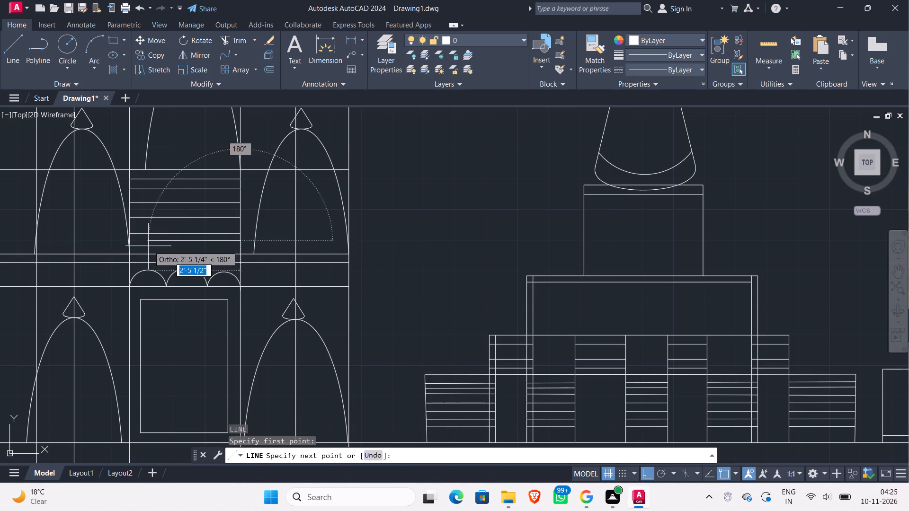
click(131, 241)
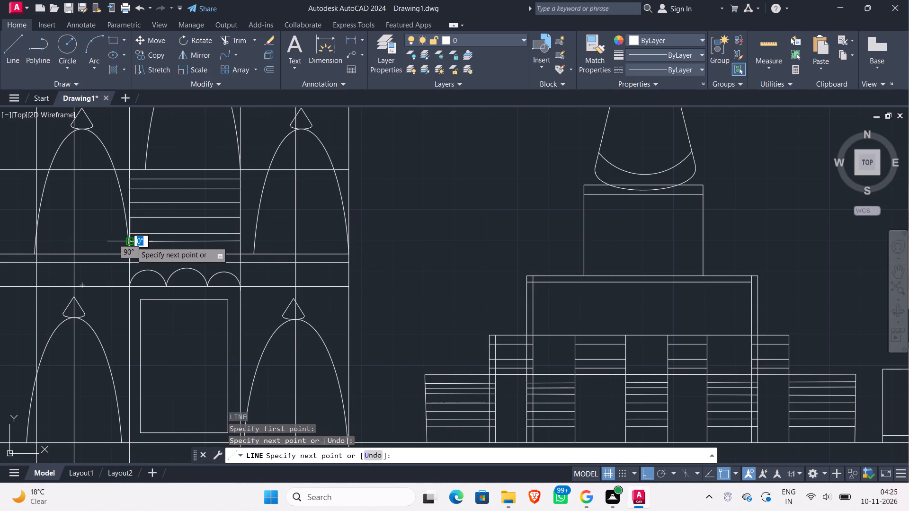
key(Escape)
key(Return)
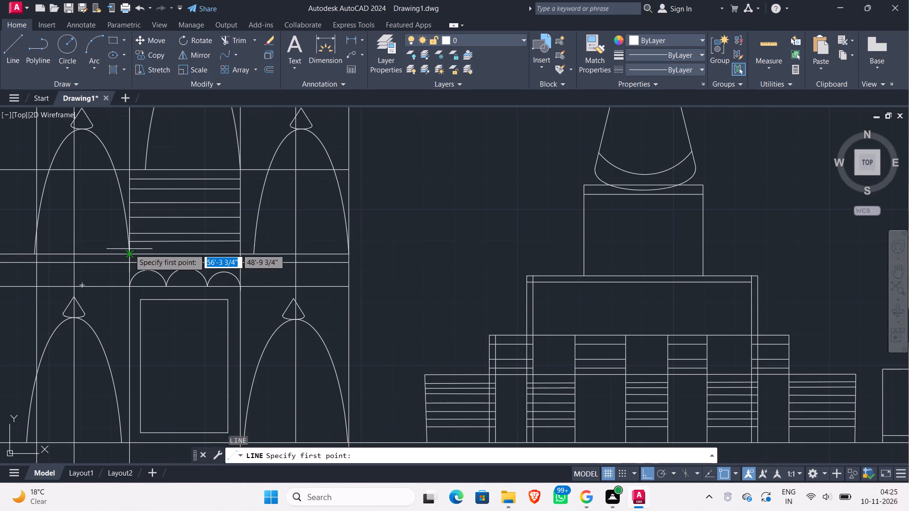
click(129, 249)
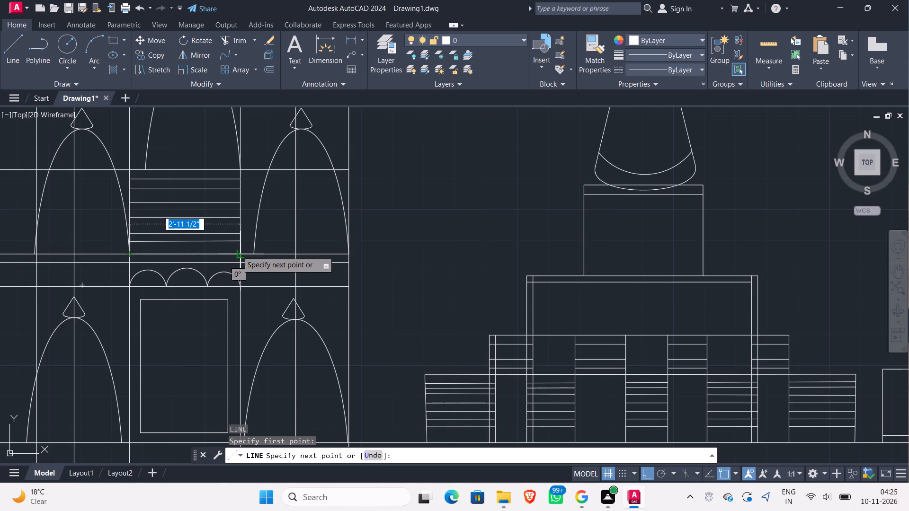
click(238, 251)
key(Escape)
Copy the curve of the raised middle arch, without its cone, about 7'-2" horizontally into the empty space beside the tower.
scroll(223, 228, down, 3)
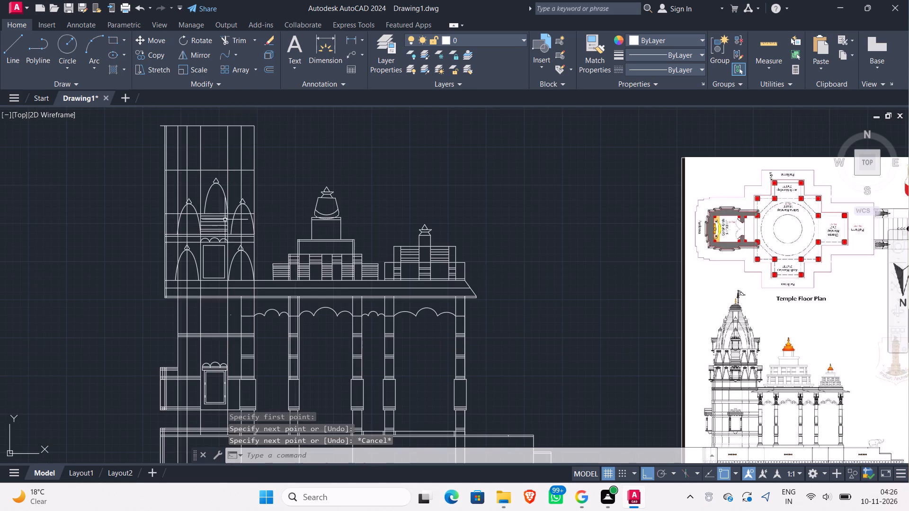
middle_drag(289, 220, 269, 238)
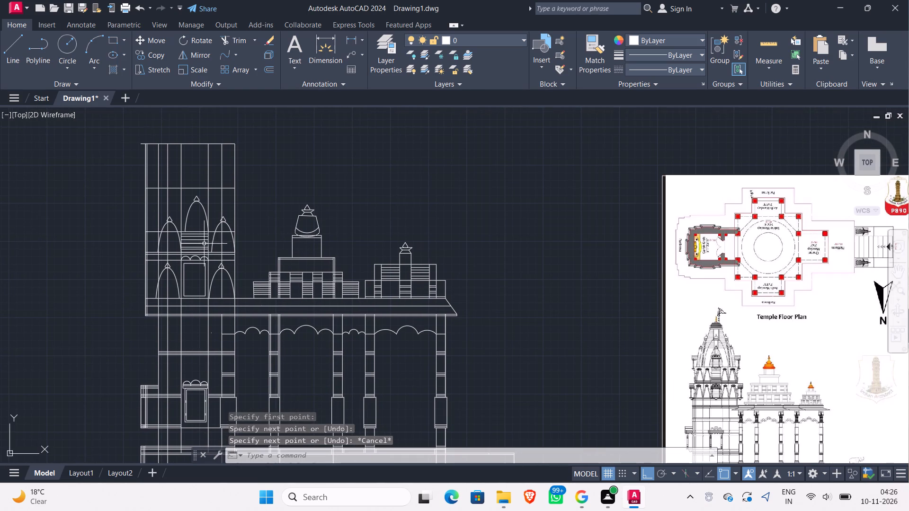
scroll(712, 362, up, 2)
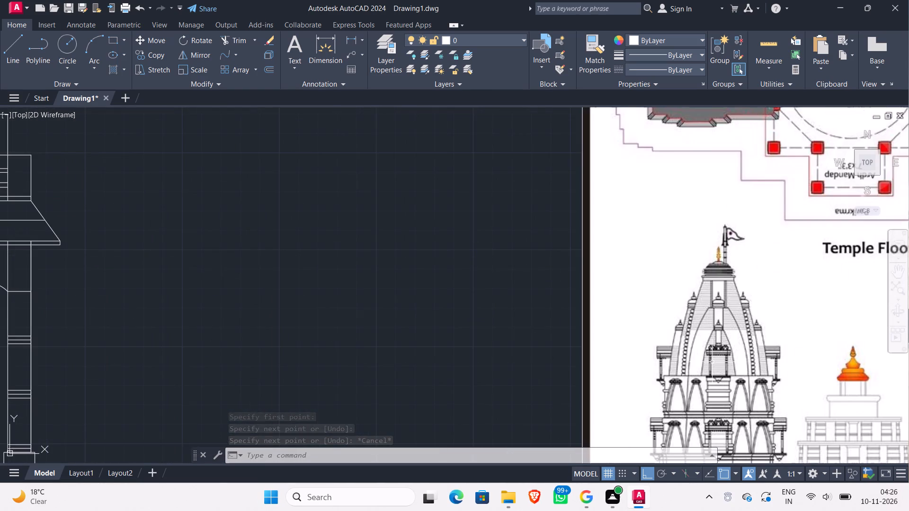
scroll(712, 362, down, 2)
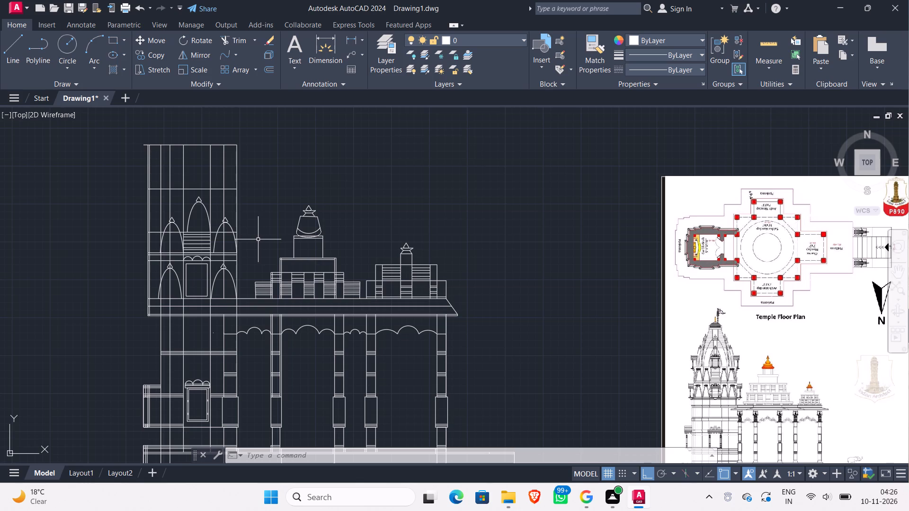
scroll(212, 211, up, 2)
click(200, 197)
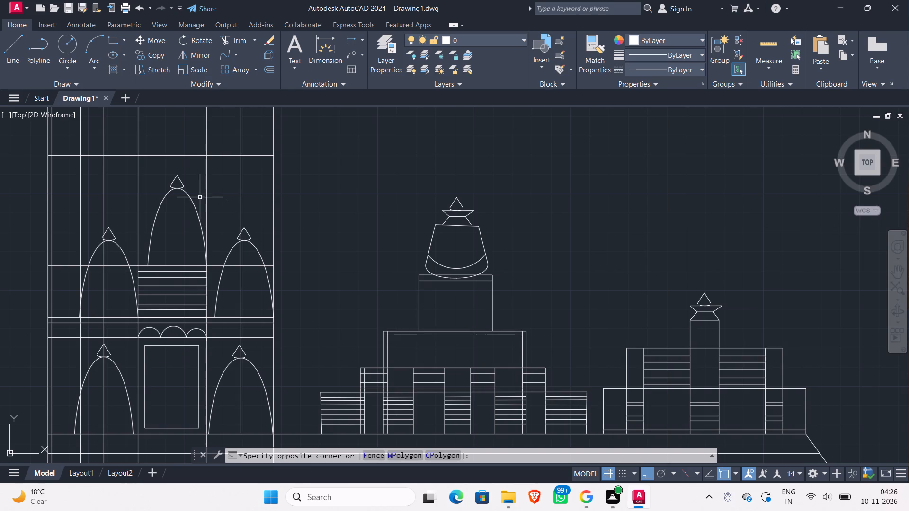
click(165, 207)
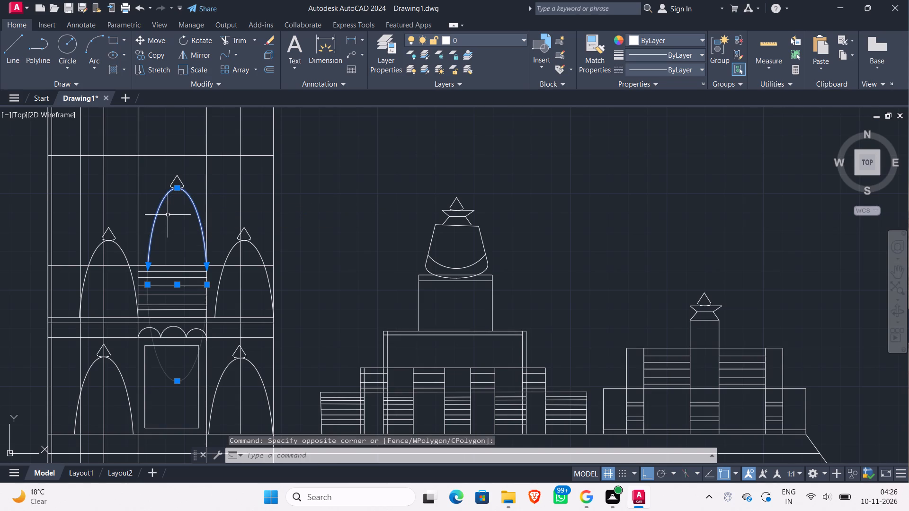
click(149, 53)
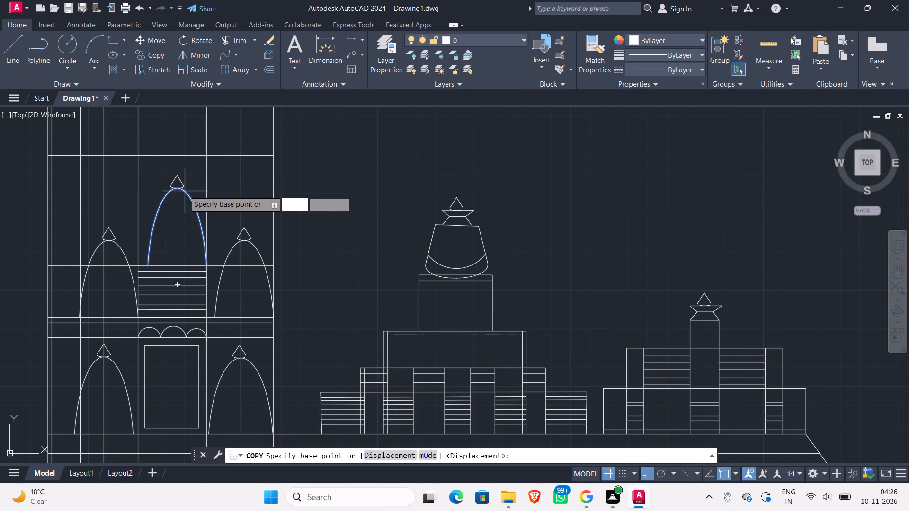
click(184, 194)
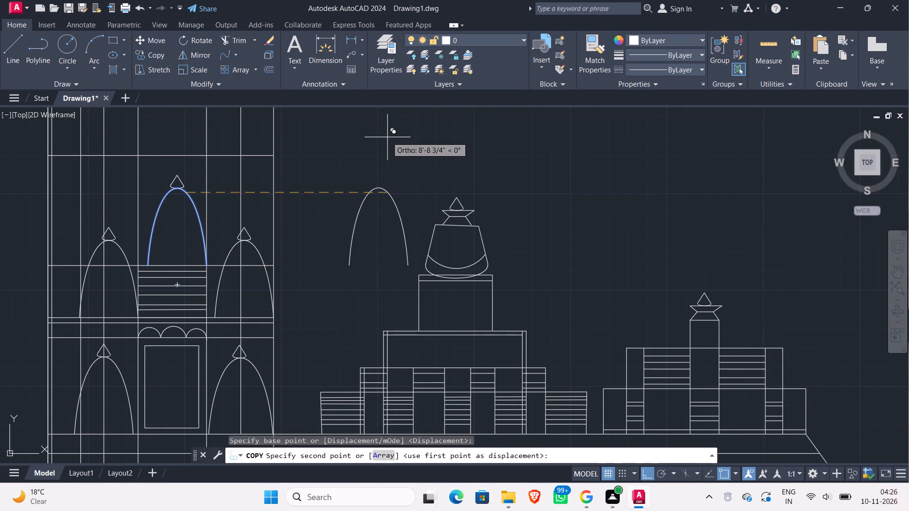
click(352, 138)
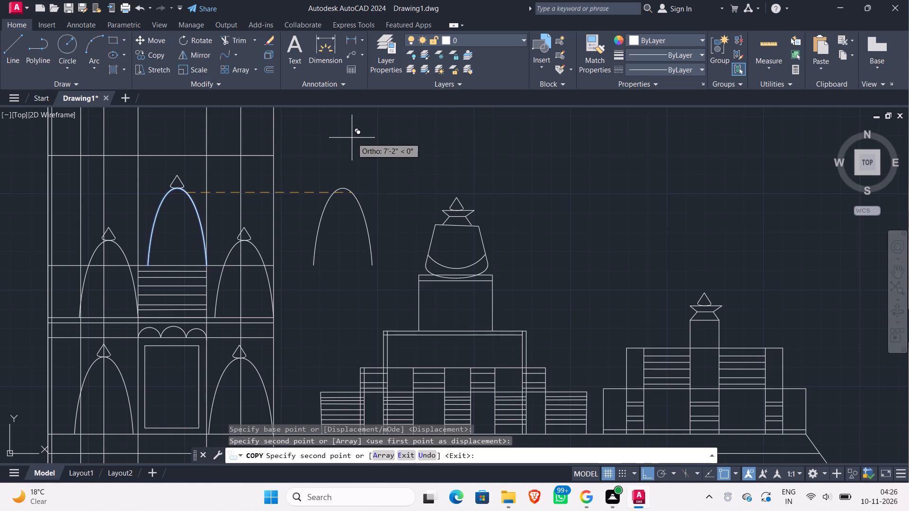
key(Escape)
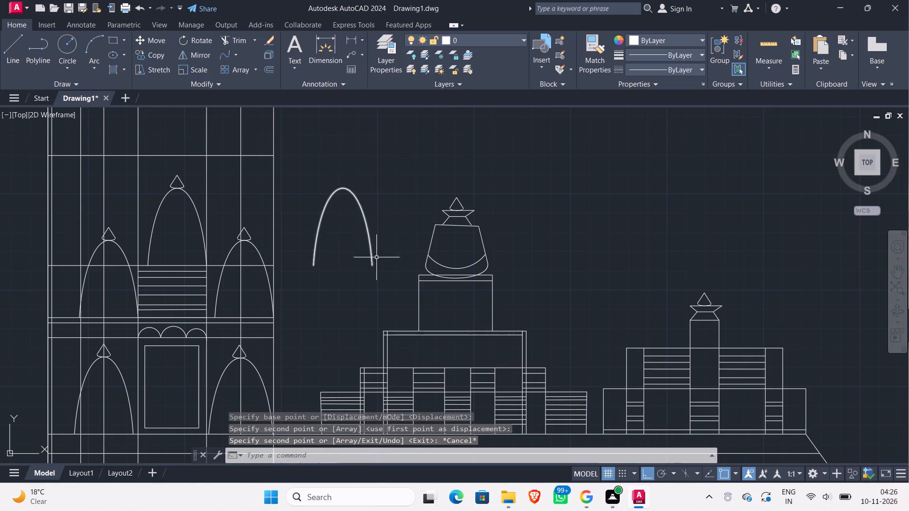
Scale the copied arch curve up from its right end until its crown reaches just below the tower's top line.
click(380, 262)
click(325, 203)
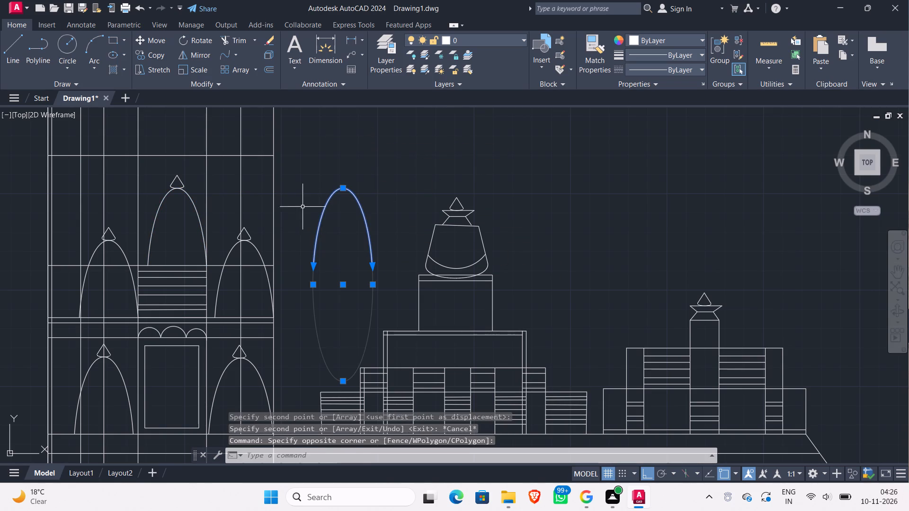
key(s)
key(c)
key(Return)
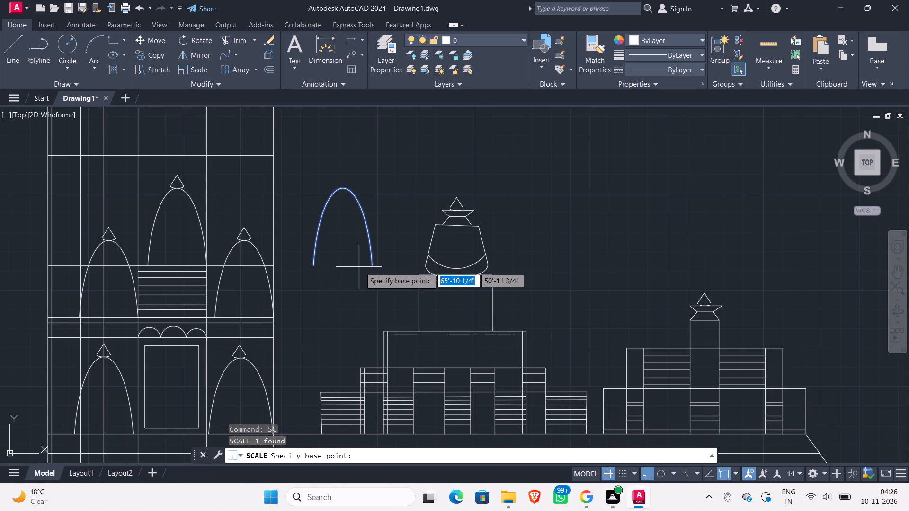
click(373, 264)
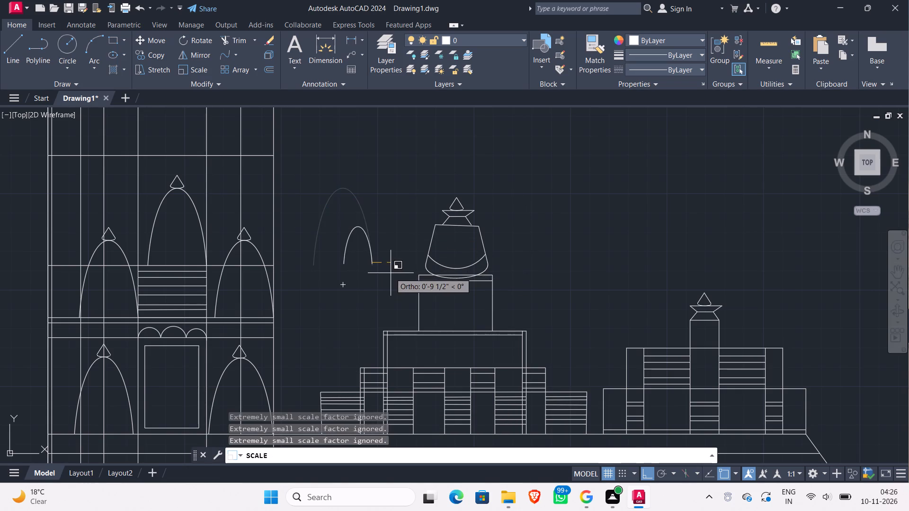
scroll(391, 273, down, 2)
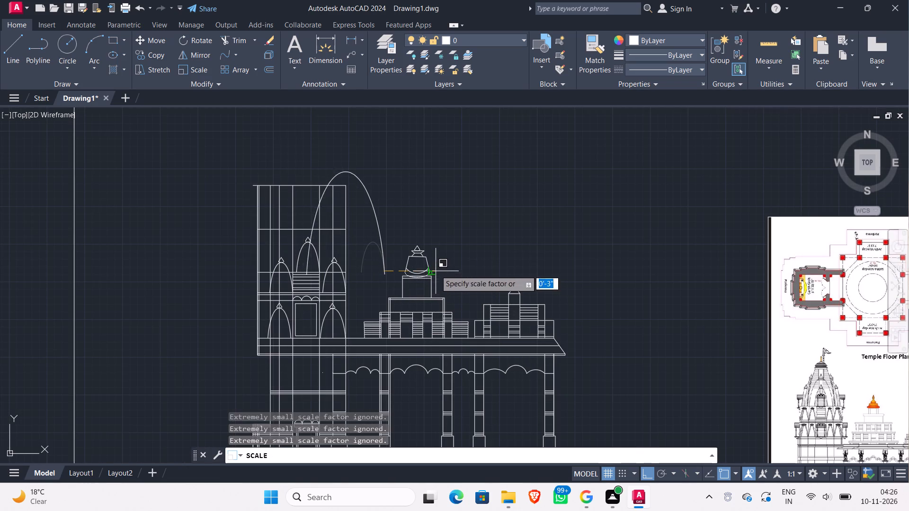
click(412, 234)
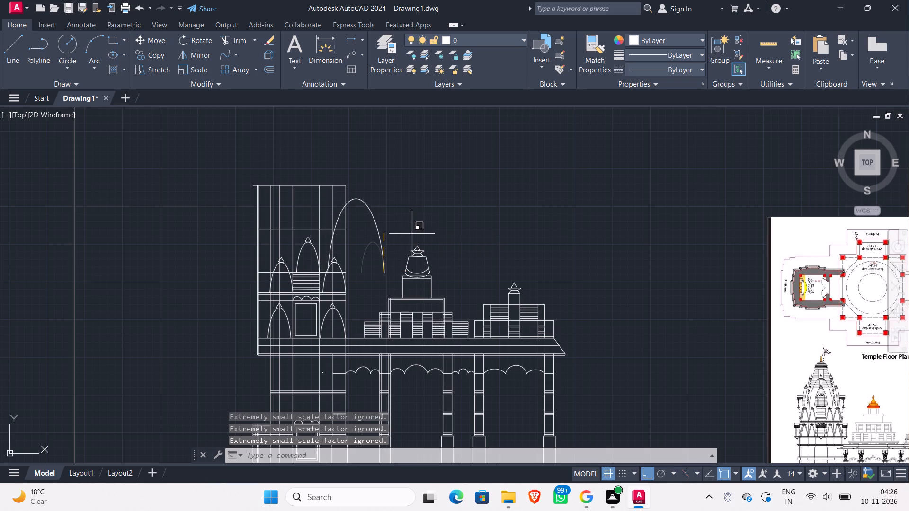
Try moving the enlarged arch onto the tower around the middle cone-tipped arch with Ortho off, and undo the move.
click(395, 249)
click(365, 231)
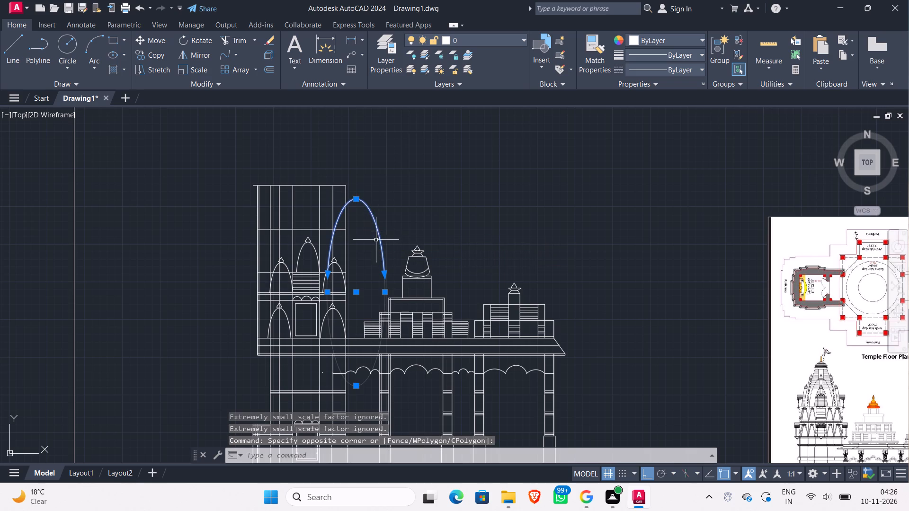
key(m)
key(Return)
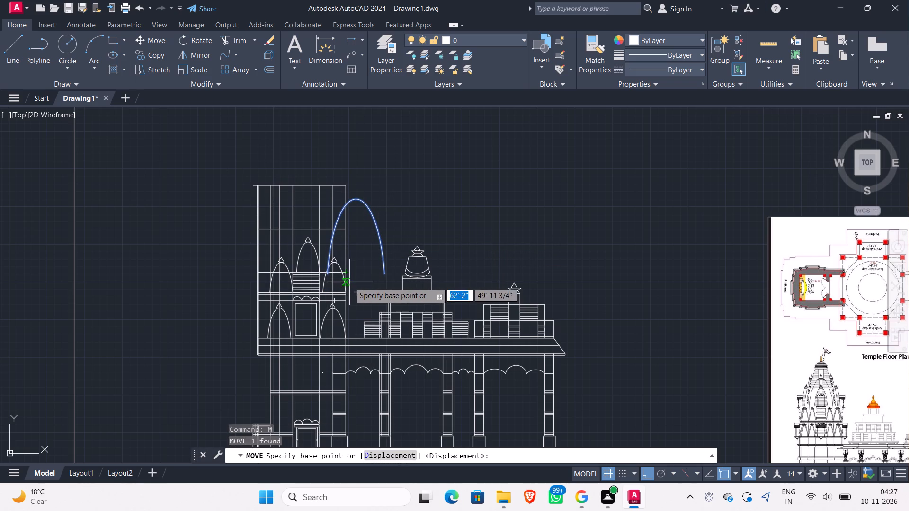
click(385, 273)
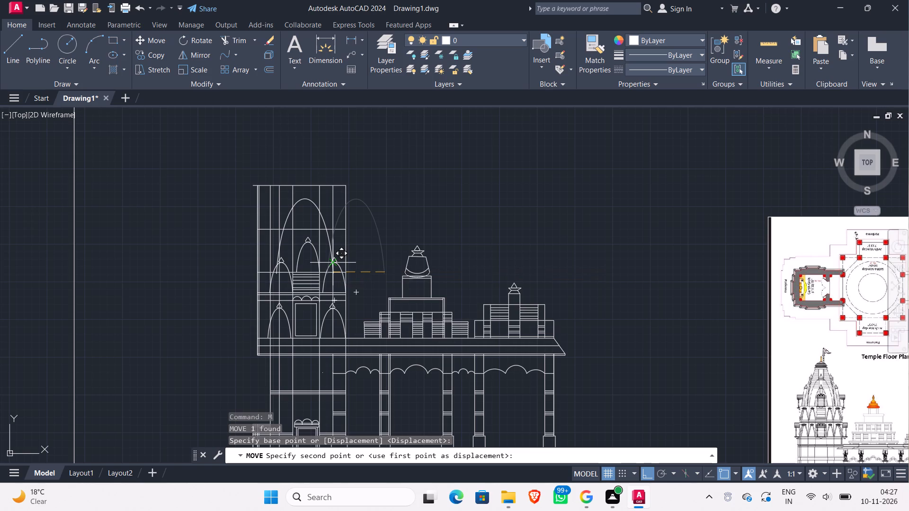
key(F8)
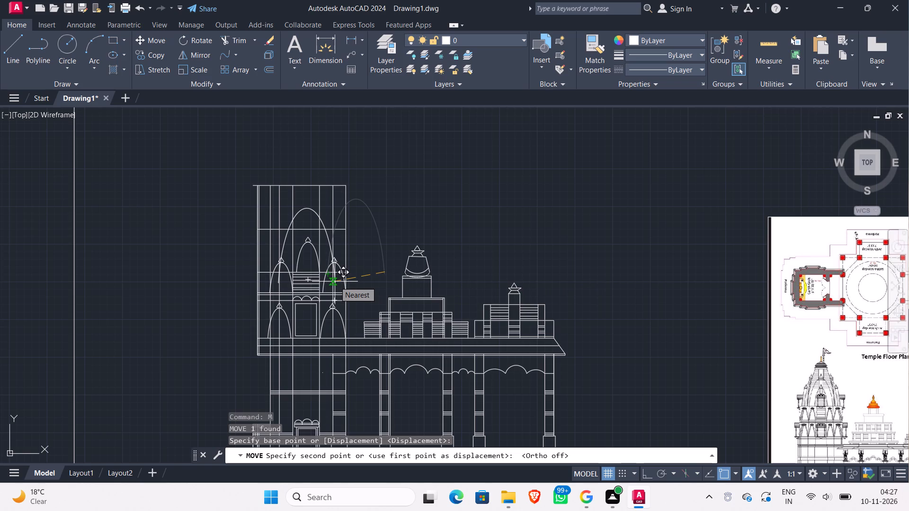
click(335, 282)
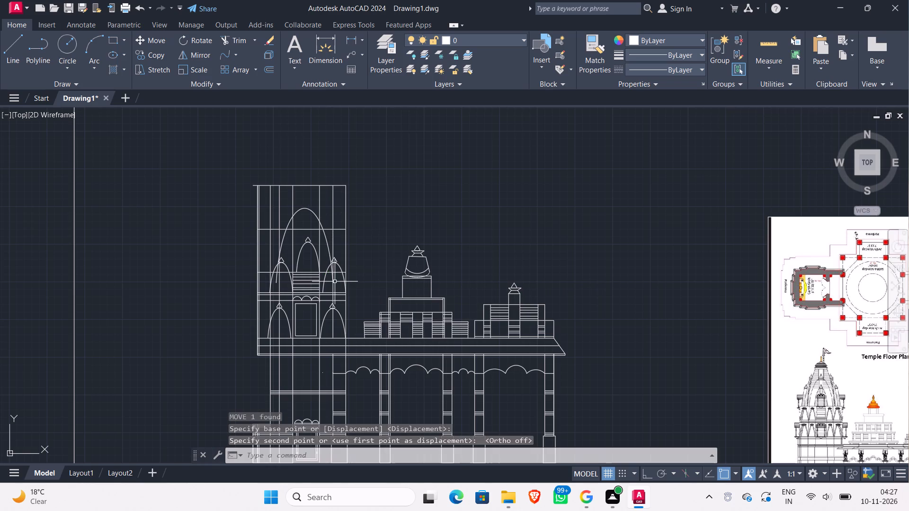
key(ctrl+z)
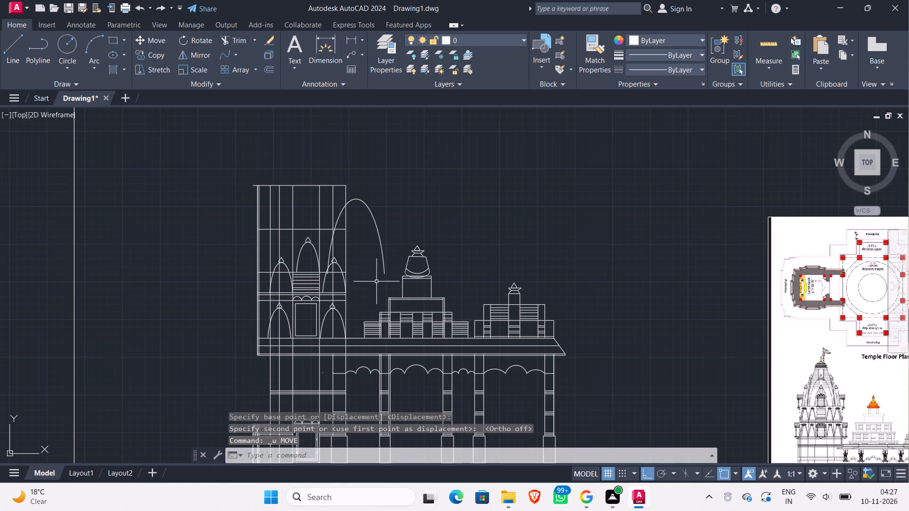
Move the enlarged arch by its right end onto the tower, enclosing the middle cone-tipped arch and ending inside the side arches.
click(392, 259)
click(380, 252)
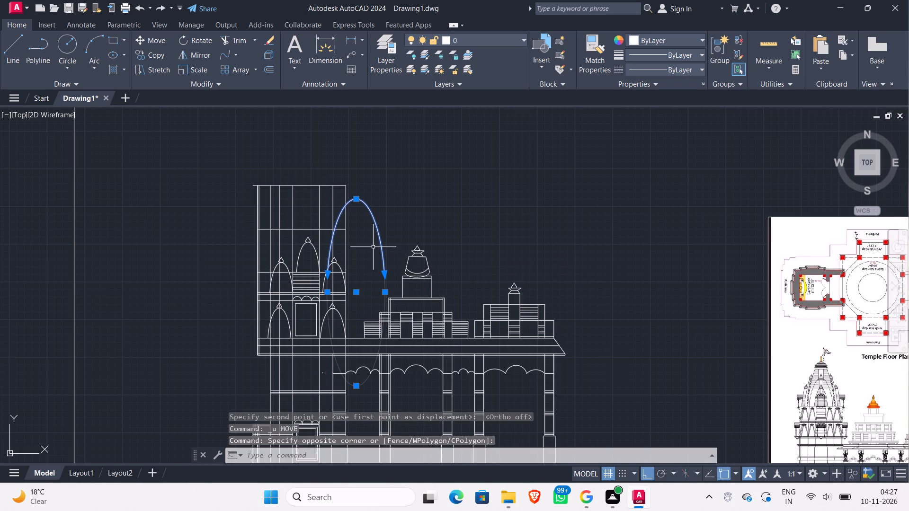
key(m)
key(Return)
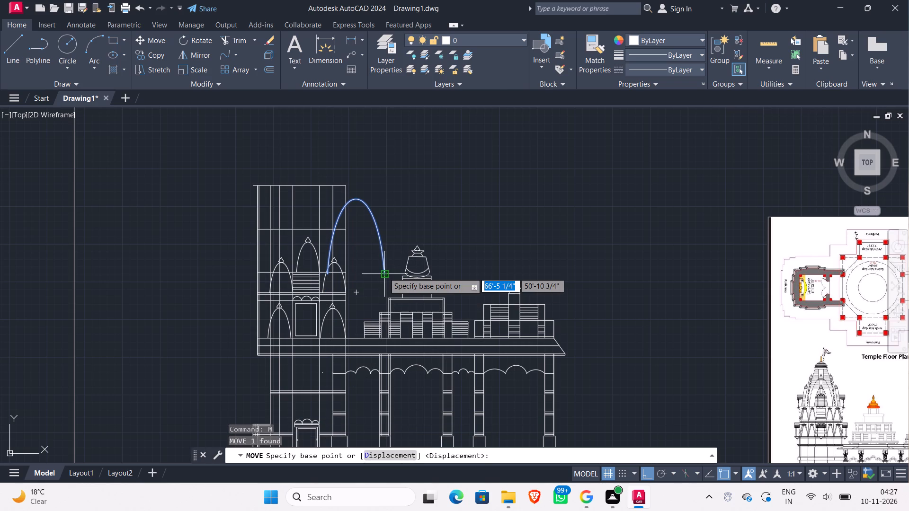
click(384, 273)
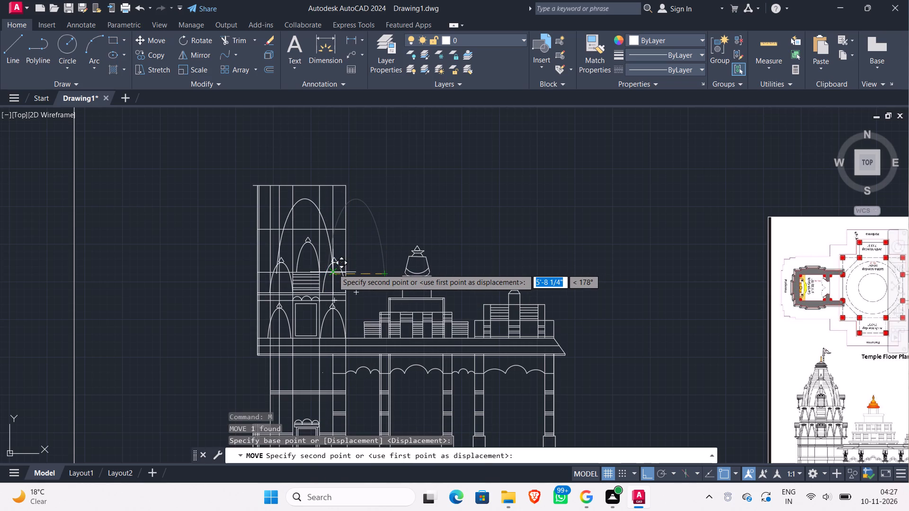
scroll(337, 269, up, 2)
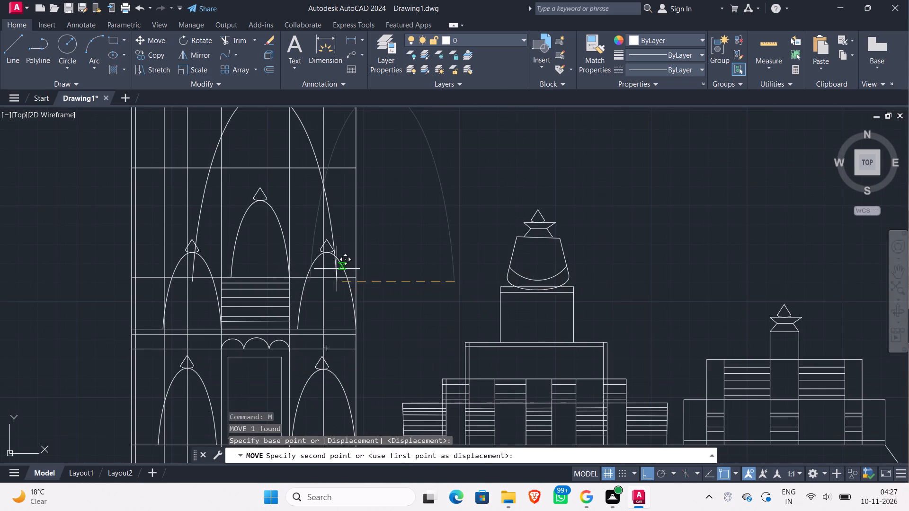
scroll(337, 269, up, 2)
click(337, 269)
scroll(436, 250, down, 2)
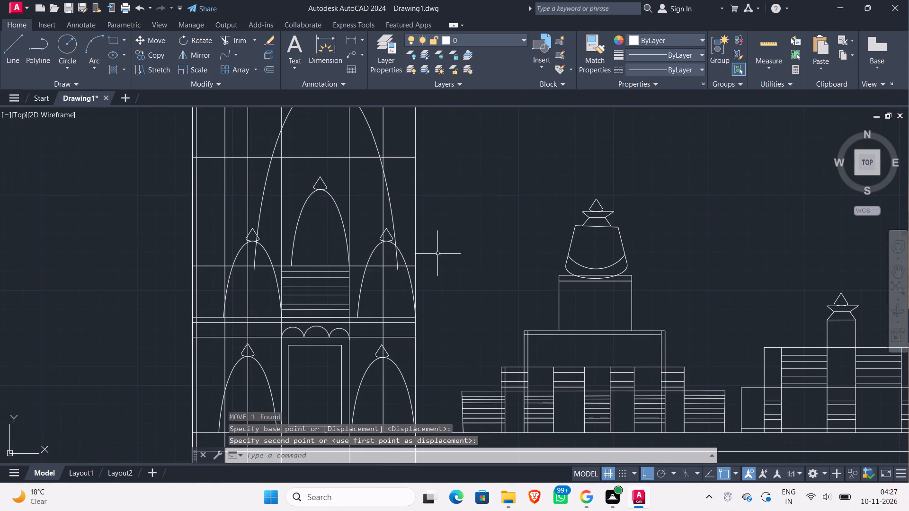
Trim the large arch's lower ends where they run inside the two side arches and through the left arch's cone tip.
text(tr)
key(Return)
key(Return)
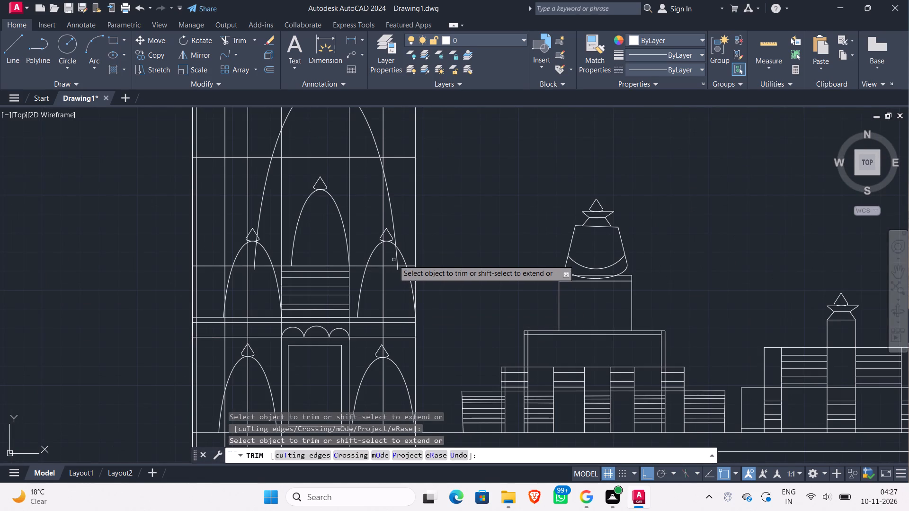
scroll(394, 259, up, 1)
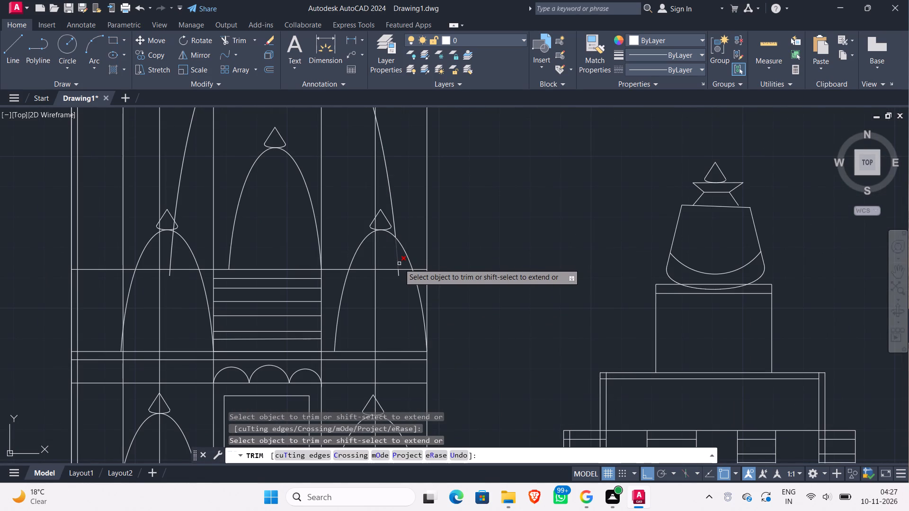
click(400, 264)
click(398, 277)
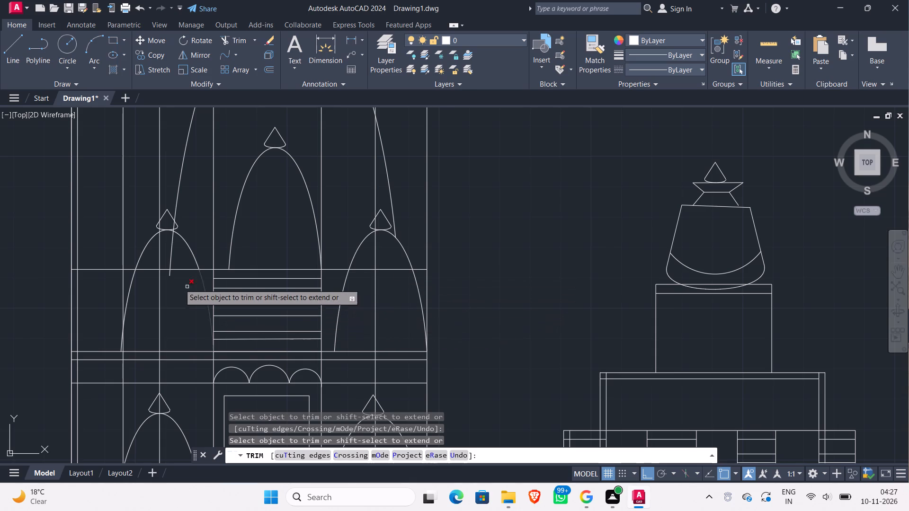
click(173, 250)
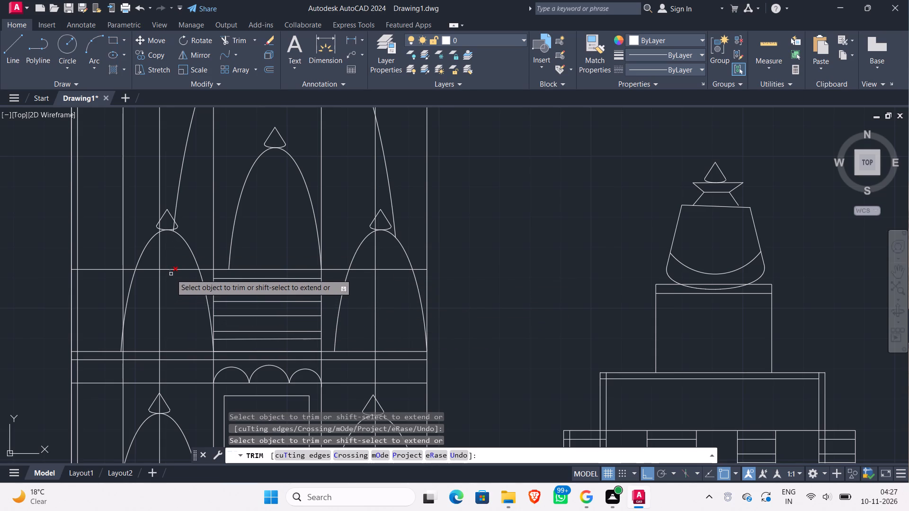
click(171, 275)
scroll(179, 226, up, 3)
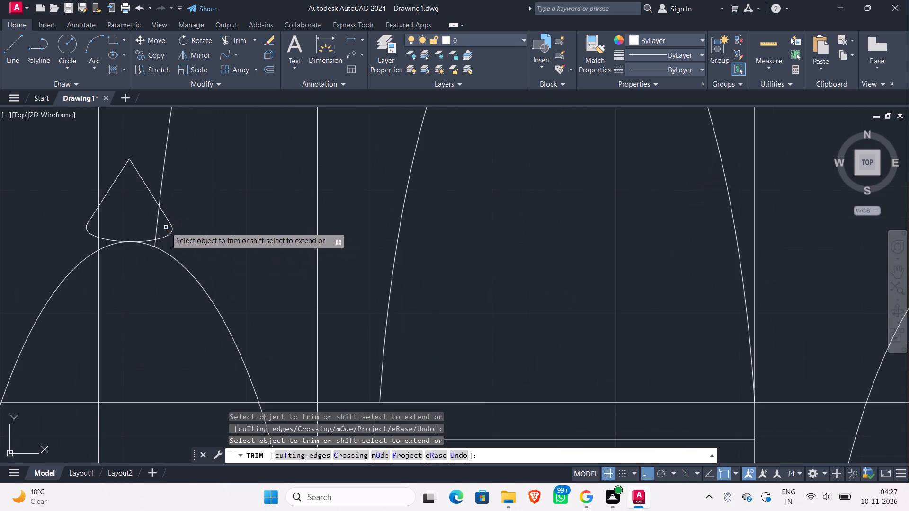
click(166, 227)
click(141, 214)
scroll(200, 255, down, 4)
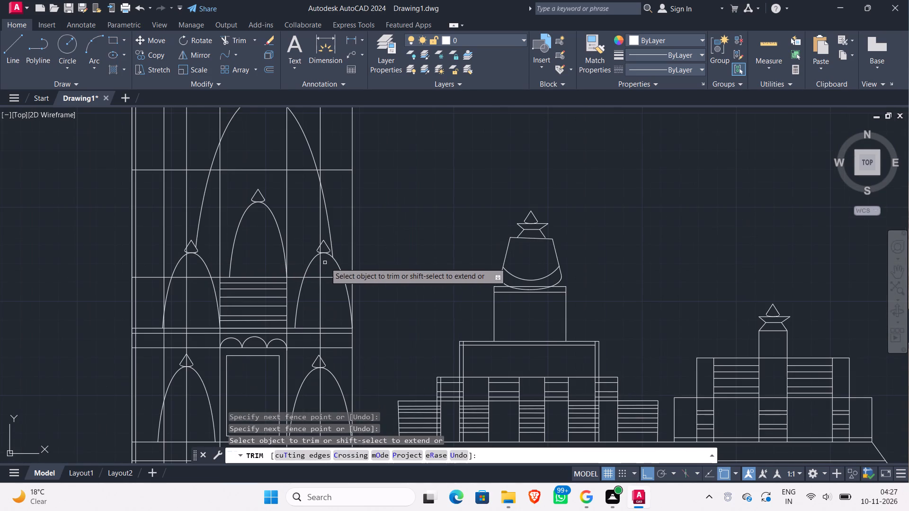
scroll(326, 253, up, 2)
scroll(319, 275, down, 3)
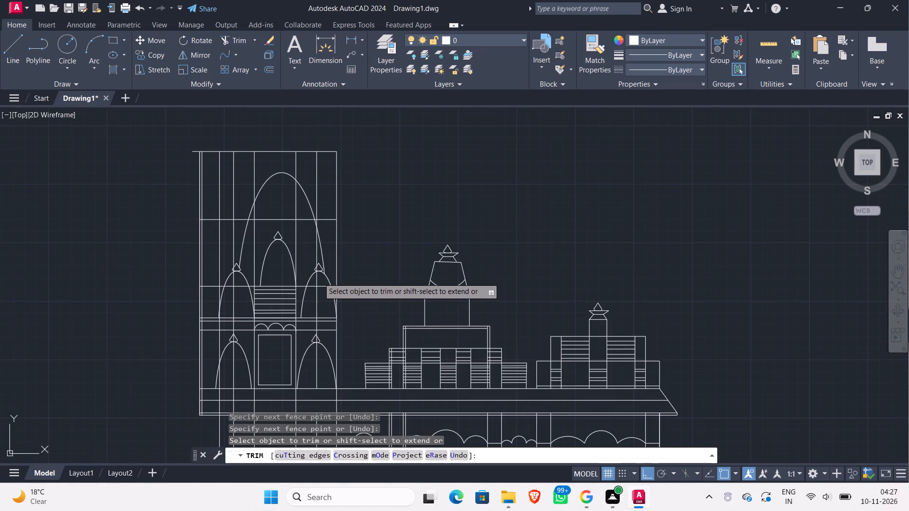
scroll(327, 227, down, 2)
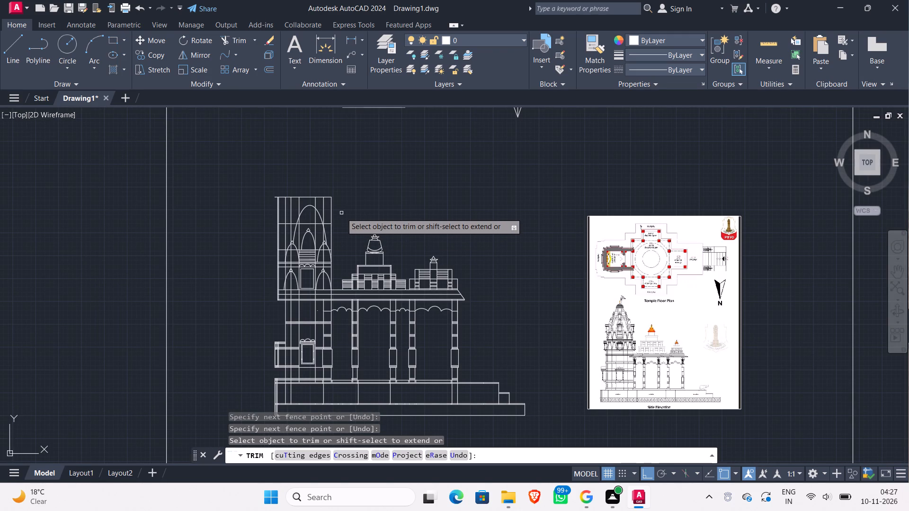
Trim away the tower's top line and the vertical lines above and beside the large arch, down to the tier lines.
scroll(341, 213, up, 2)
click(340, 214)
click(259, 160)
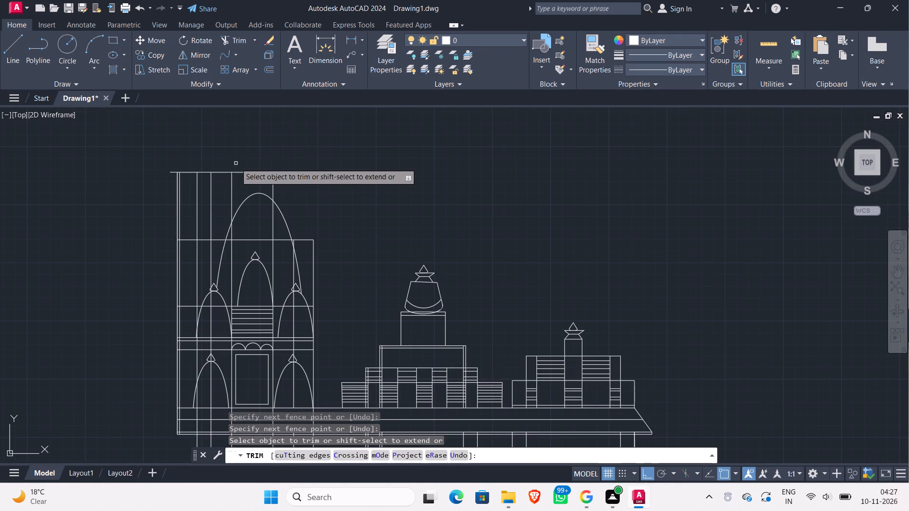
click(236, 162)
click(160, 221)
click(159, 289)
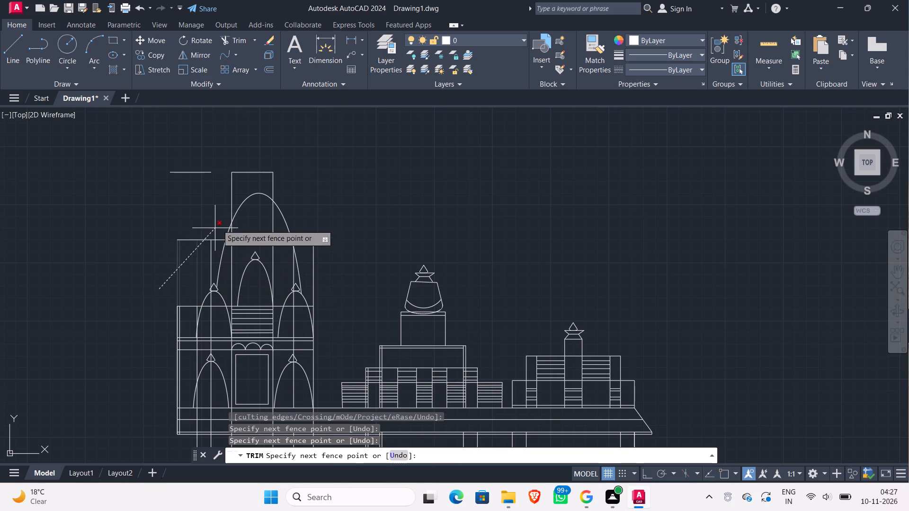
click(219, 220)
click(172, 187)
click(196, 153)
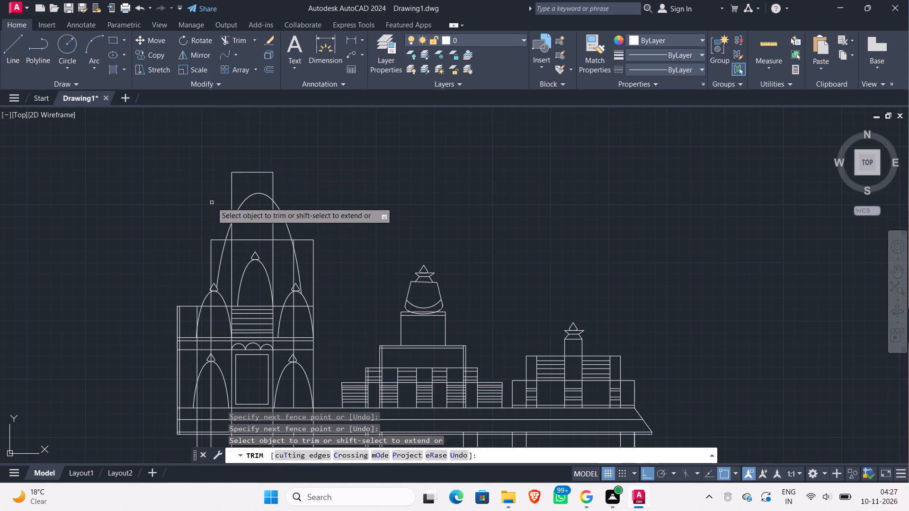
click(212, 202)
click(353, 151)
click(251, 177)
click(259, 146)
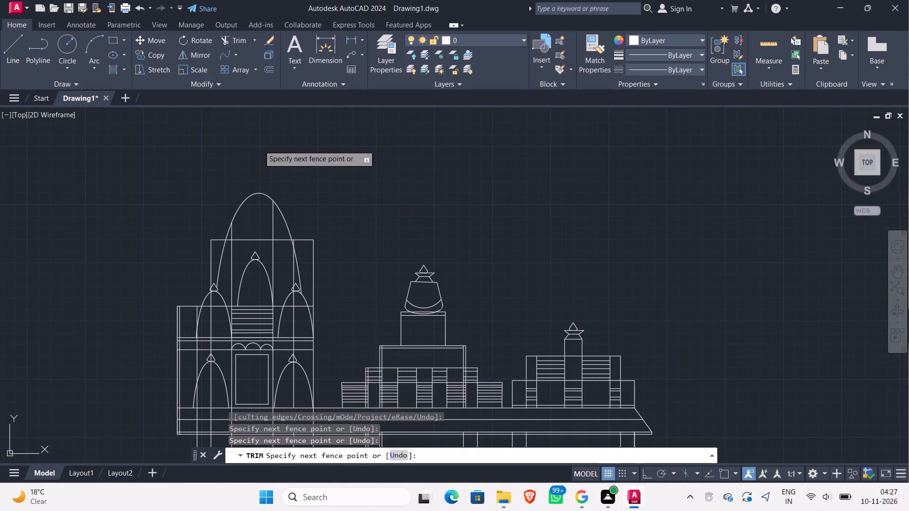
Trim the two inner vertical lines inside the large arch, above and below the upper tier line.
scroll(311, 219, down, 1)
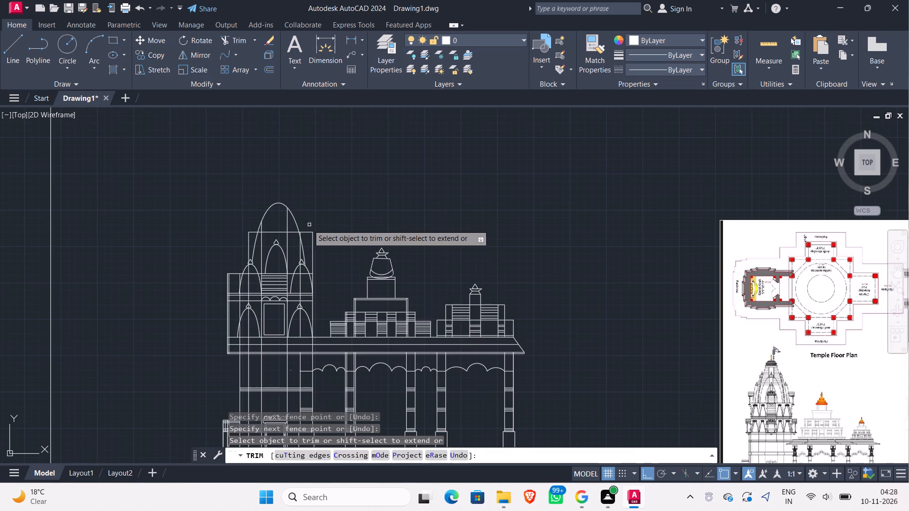
scroll(285, 223, up, 2)
click(297, 228)
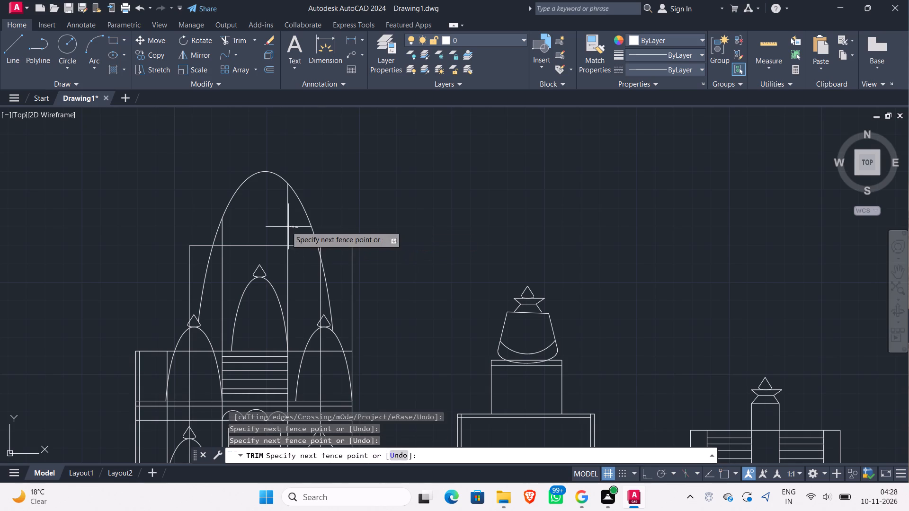
click(273, 224)
click(219, 238)
click(241, 235)
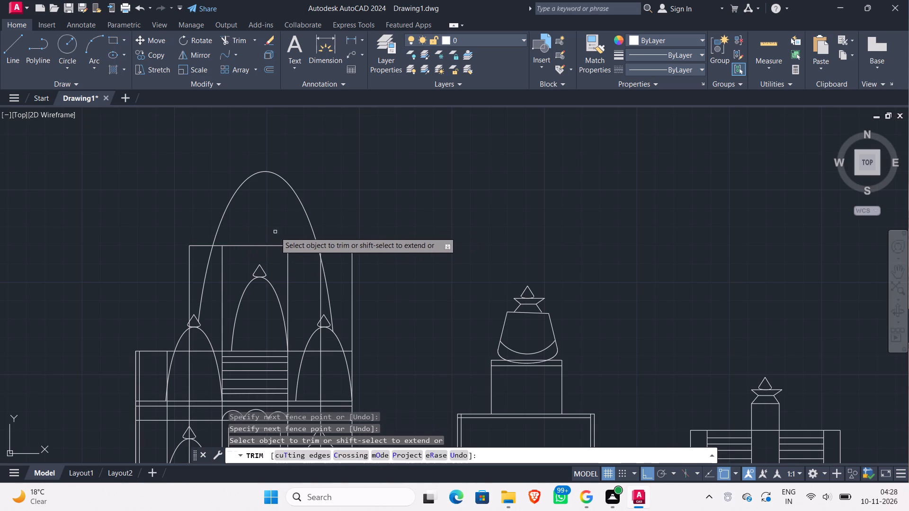
click(291, 280)
click(278, 259)
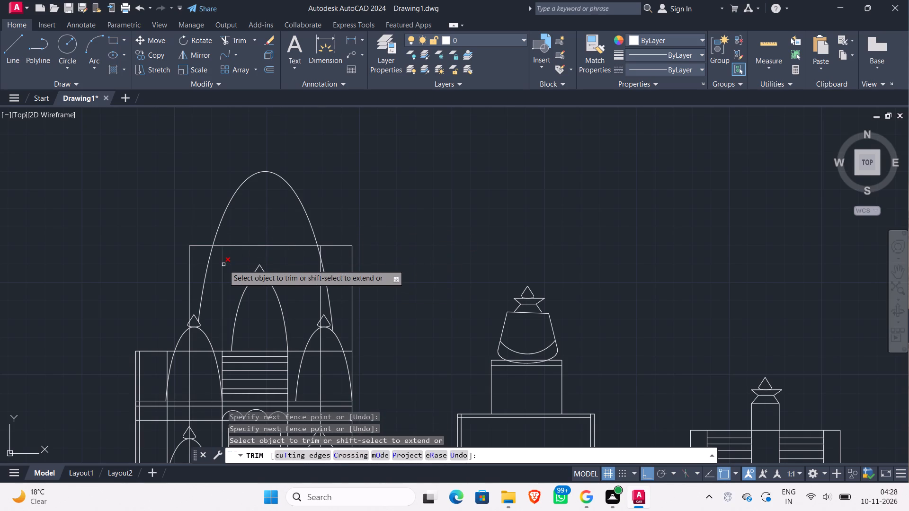
click(223, 264)
Trim the upper tier's corners and outer vertical edges that project outside the large arch on both sides.
click(178, 280)
click(201, 228)
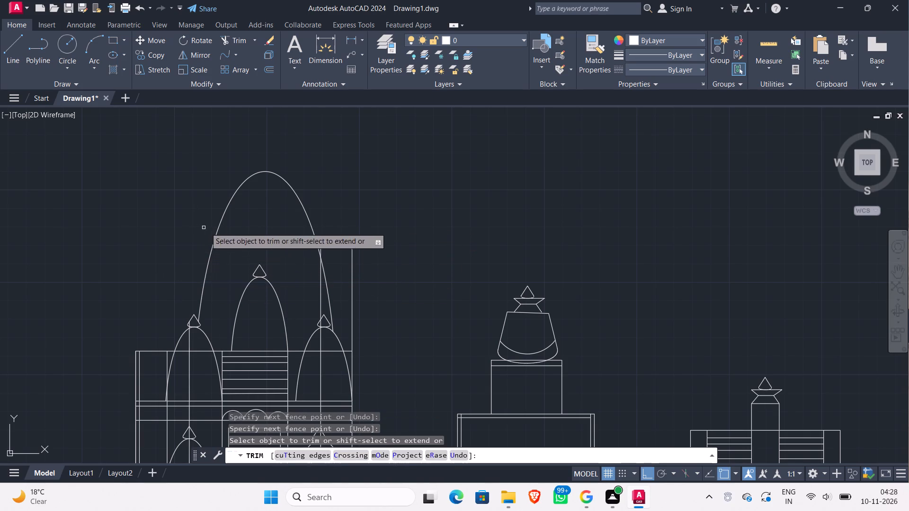
click(362, 289)
click(324, 227)
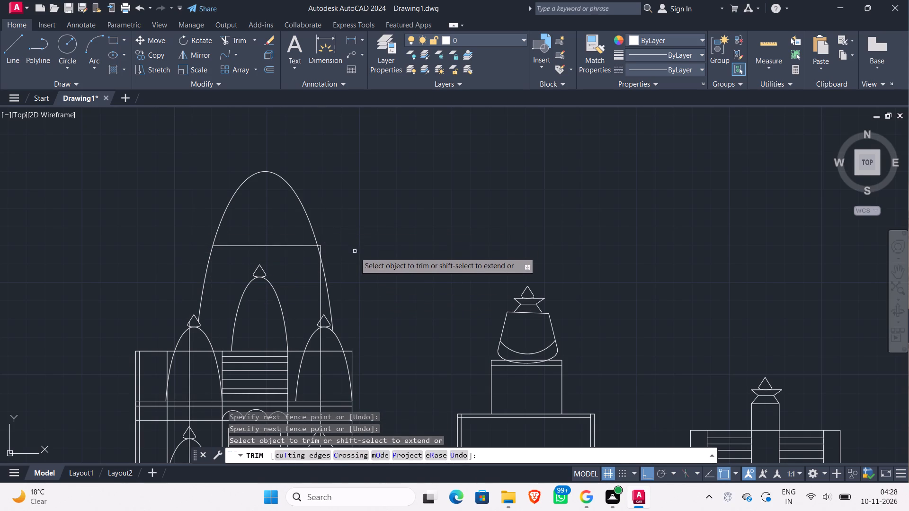
Trim the centre vertical lines and the horizontal tier line inside the two upper side arches.
scroll(363, 276, down, 2)
middle_drag(363, 281, 320, 221)
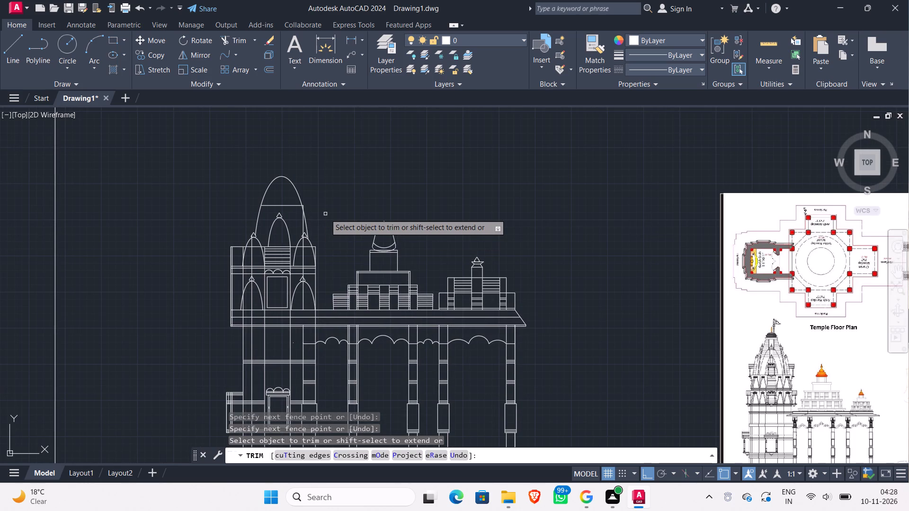
scroll(306, 260, up, 1)
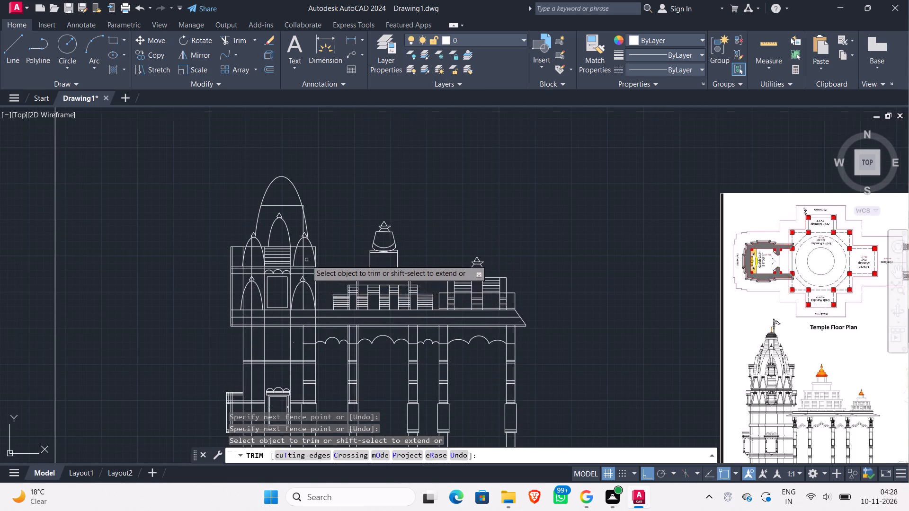
scroll(306, 260, up, 1)
click(289, 221)
click(285, 229)
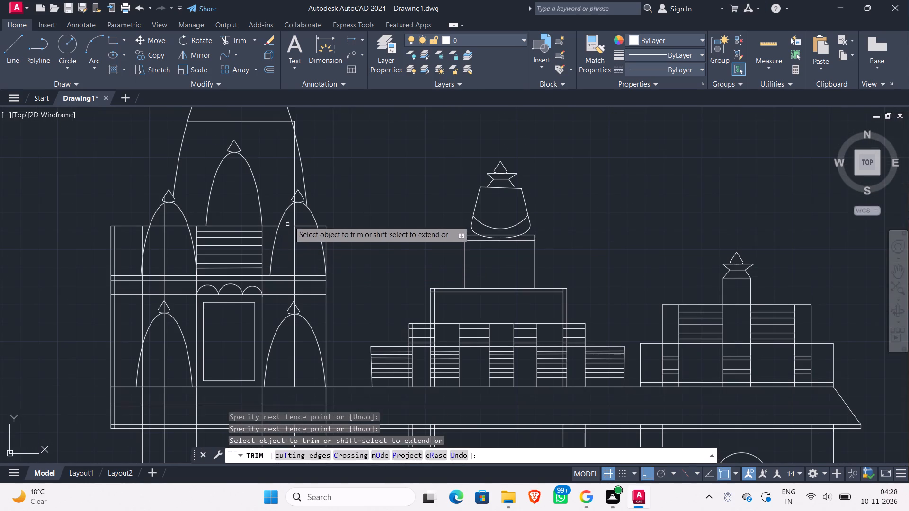
click(290, 215)
click(304, 231)
click(303, 236)
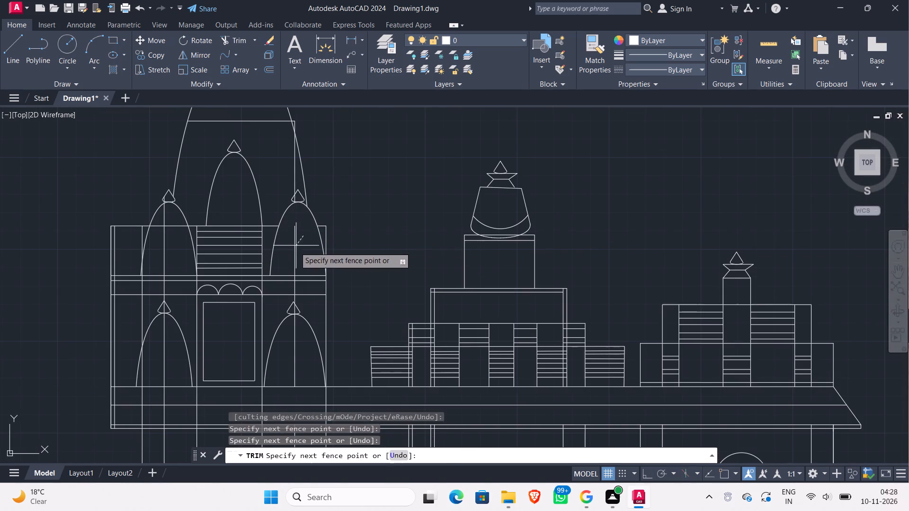
click(294, 248)
click(175, 245)
click(159, 222)
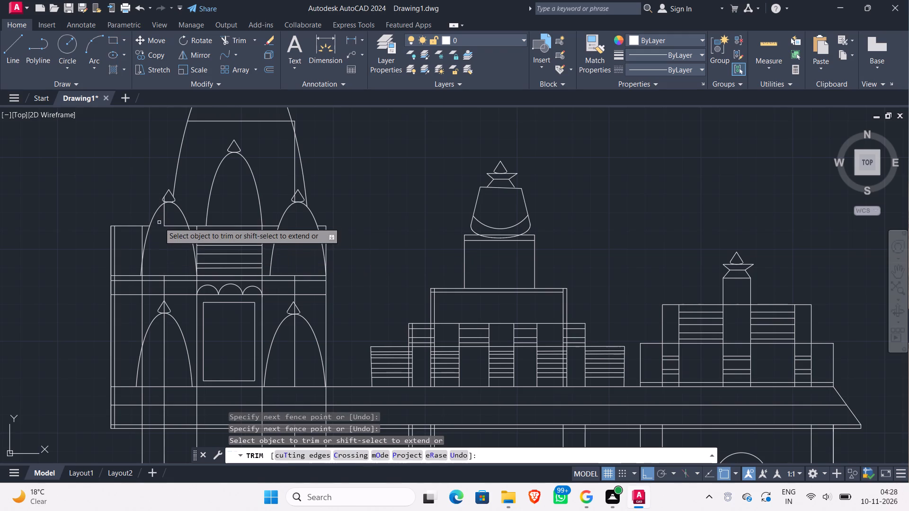
click(160, 218)
click(178, 237)
scroll(173, 247, down, 1)
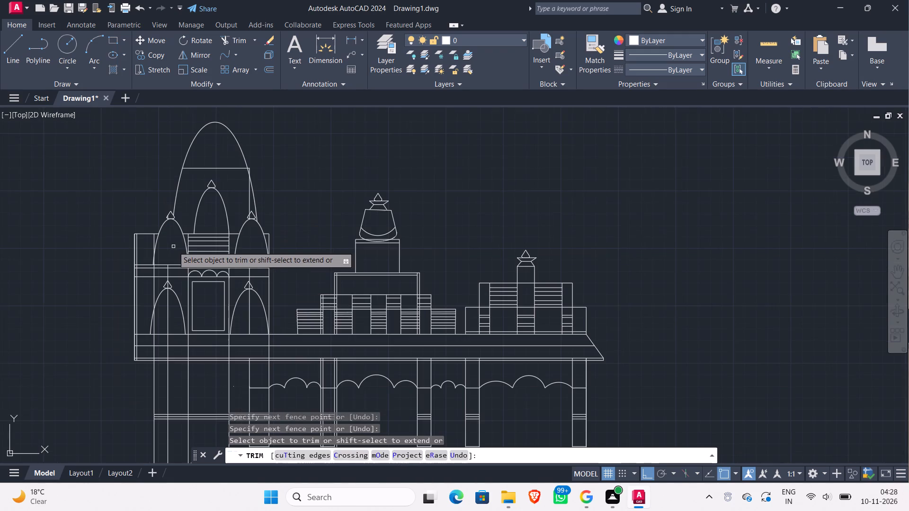
Trim the tier corner and vertical edge that project outside the upper right side arch.
scroll(277, 242, up, 2)
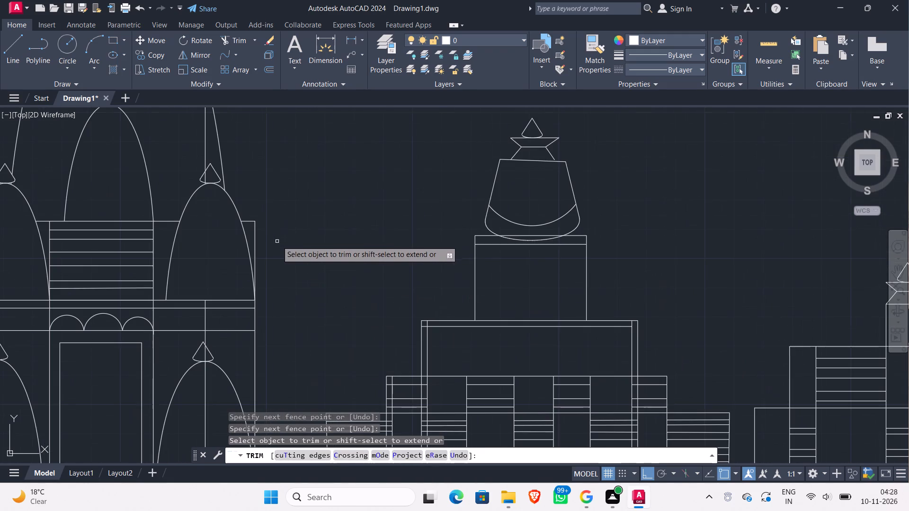
click(248, 212)
click(264, 272)
scroll(266, 273, down, 1)
Trim the remaining vertical line and horizontal tier line inside the large arch, removing the leftover stub outside its right side.
middle_drag(267, 273, 280, 246)
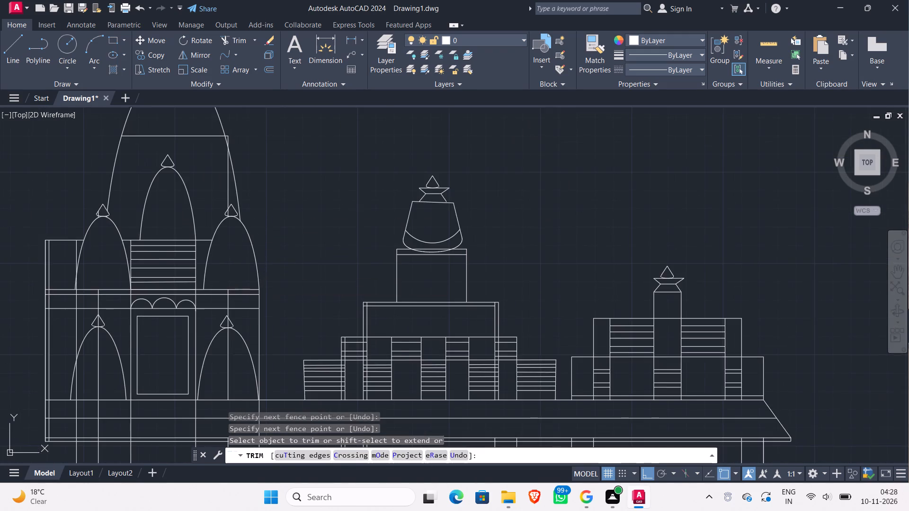
middle_drag(280, 246, 298, 210)
middle_drag(315, 157, 320, 276)
scroll(280, 247, up, 1)
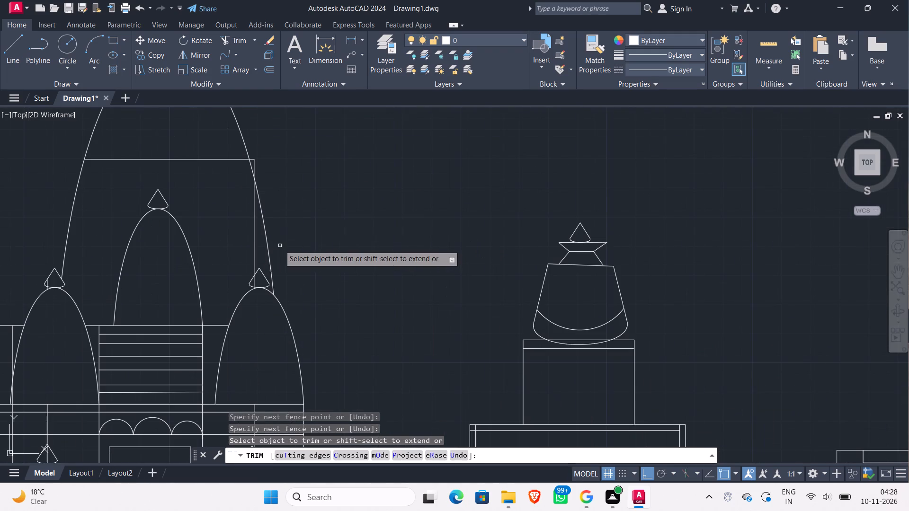
click(256, 237)
click(247, 231)
click(258, 164)
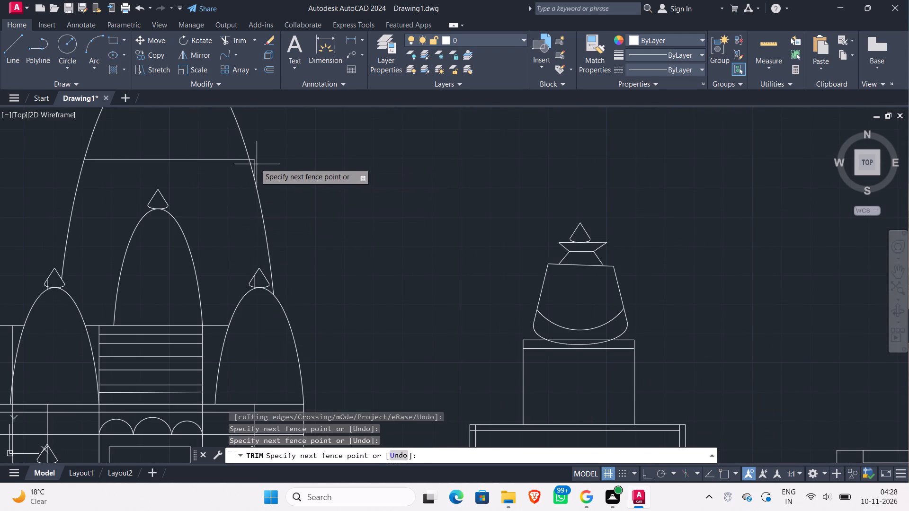
click(251, 160)
click(219, 177)
click(215, 142)
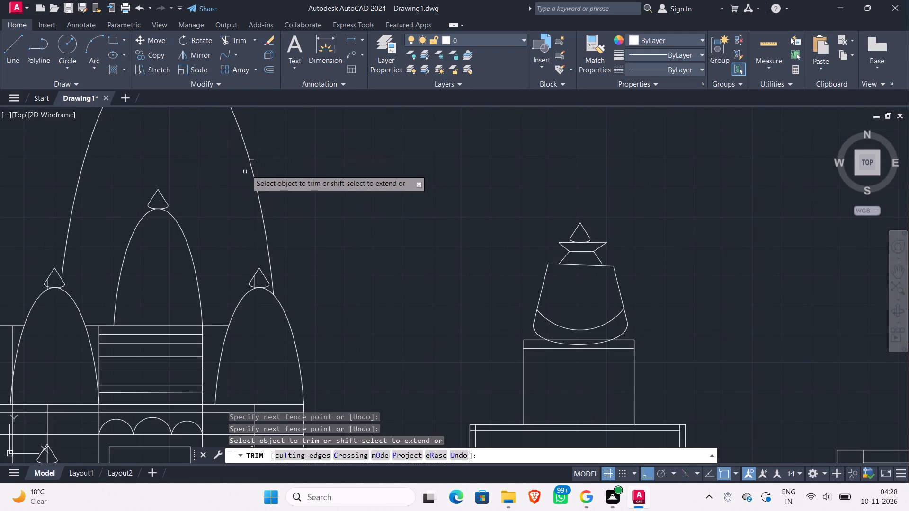
click(254, 160)
Trim the centre vertical lines running through the two lower side arches and their cone tips.
scroll(276, 192, down, 1)
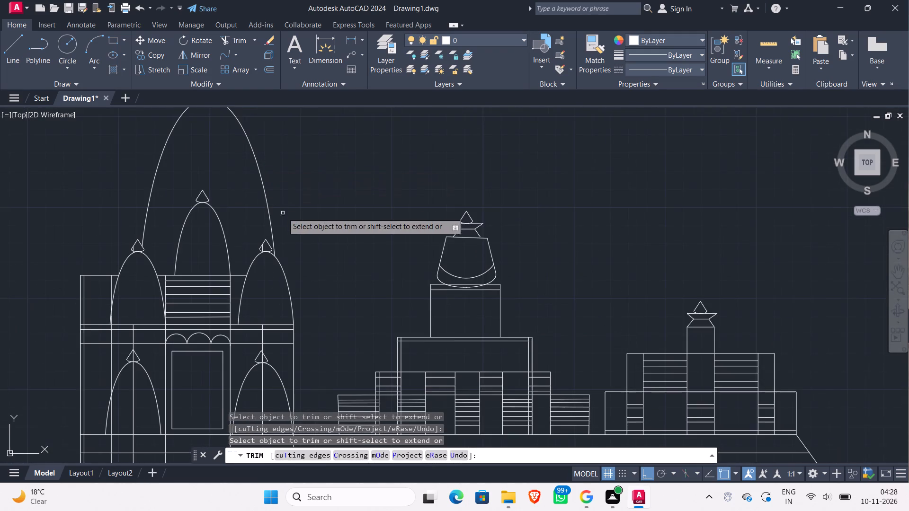
middle_drag(283, 213, 311, 143)
click(298, 336)
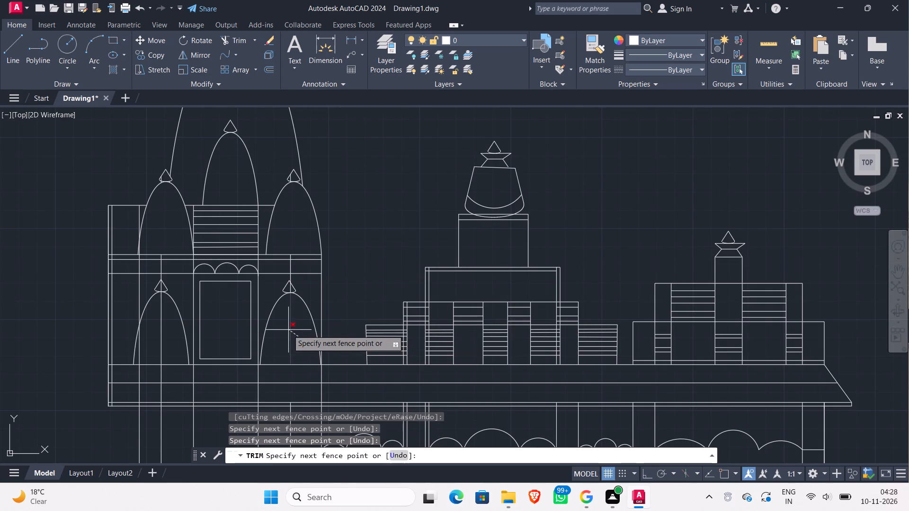
click(282, 324)
scroll(297, 287, up, 2)
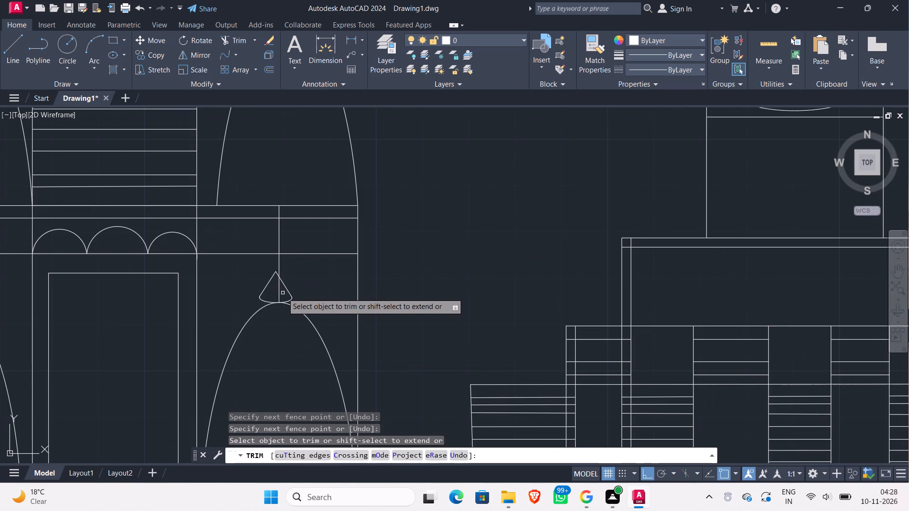
click(283, 293)
click(271, 289)
scroll(274, 336, down, 2)
middle_drag(274, 356, 346, 309)
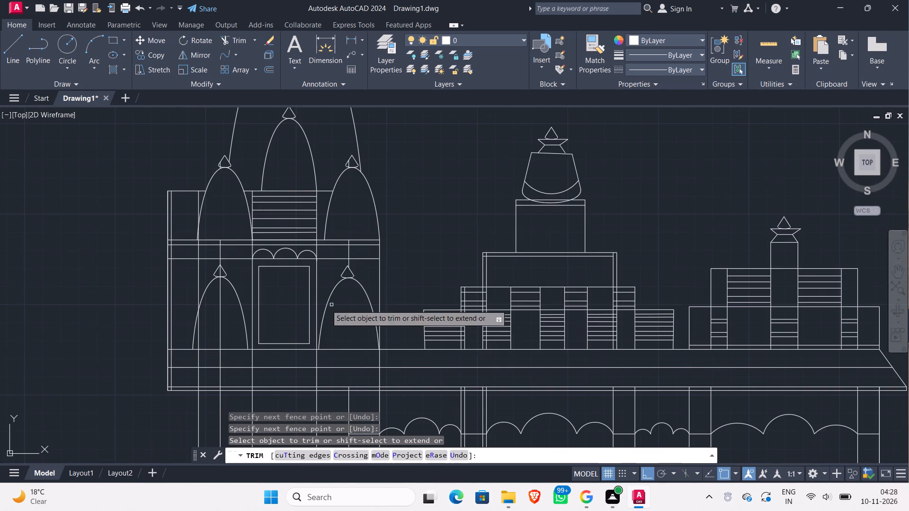
click(225, 317)
click(210, 306)
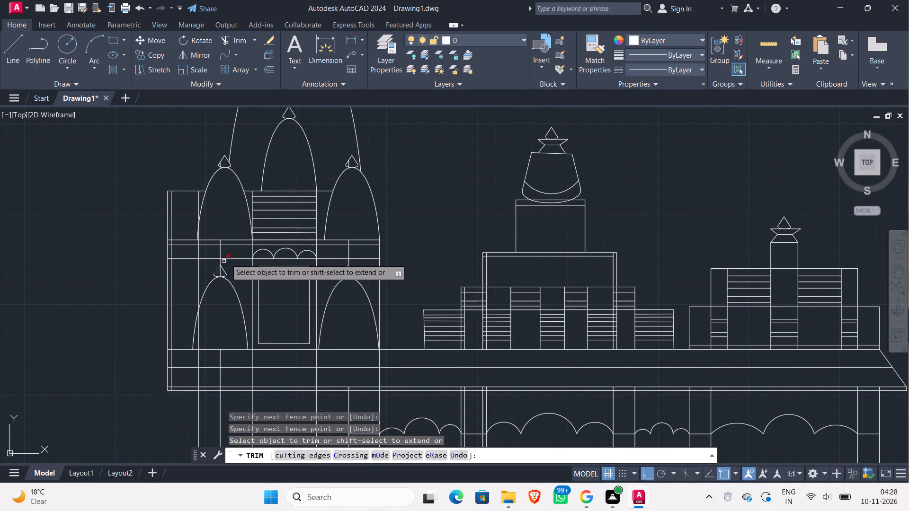
scroll(220, 267, up, 2)
click(223, 279)
click(211, 282)
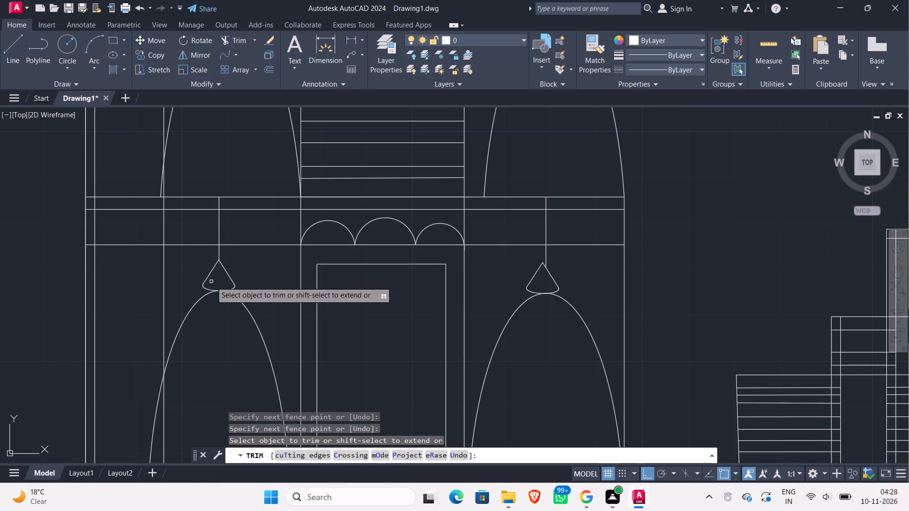
Trim the tier outline and vertical lines that project outside the upper left side arch.
scroll(215, 276, down, 2)
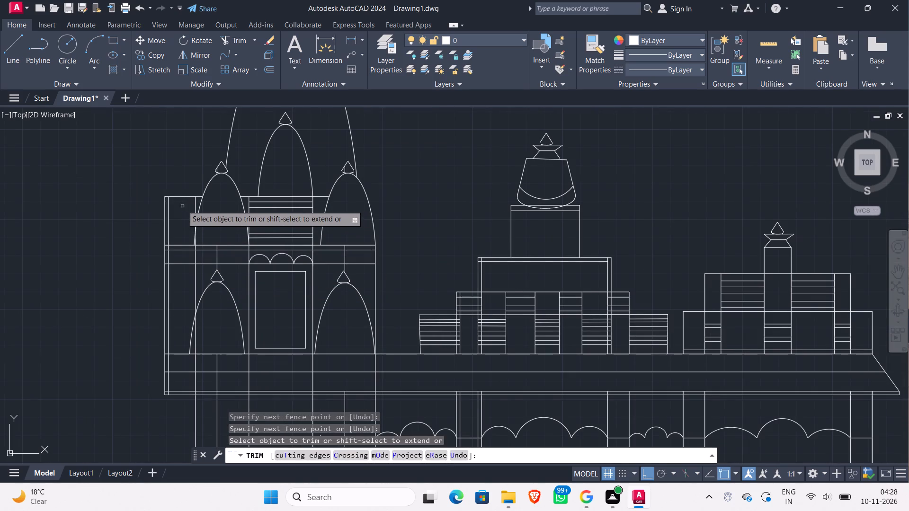
scroll(182, 205, down, 3)
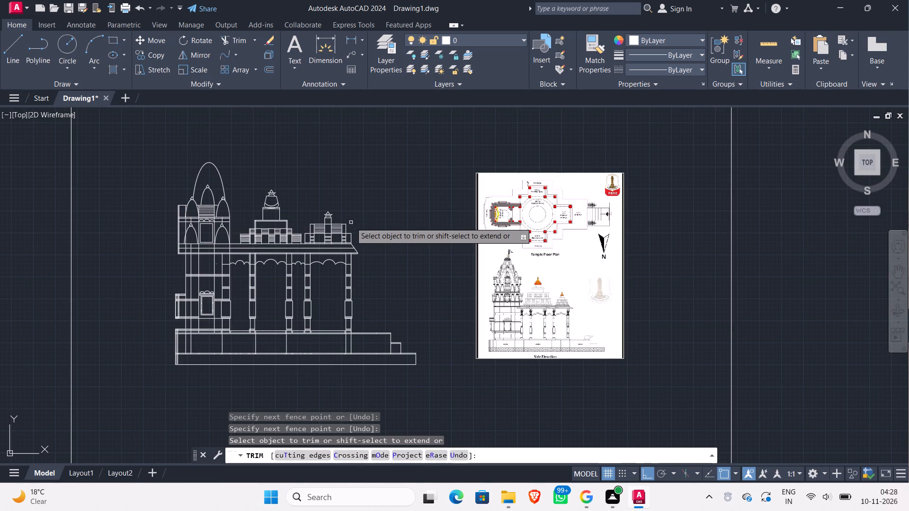
scroll(187, 208, up, 3)
click(141, 230)
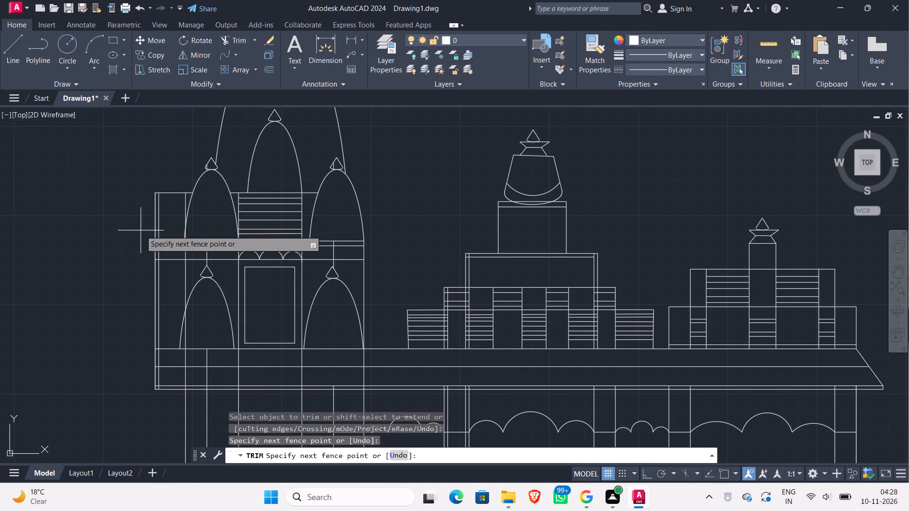
click(174, 203)
click(176, 208)
click(189, 188)
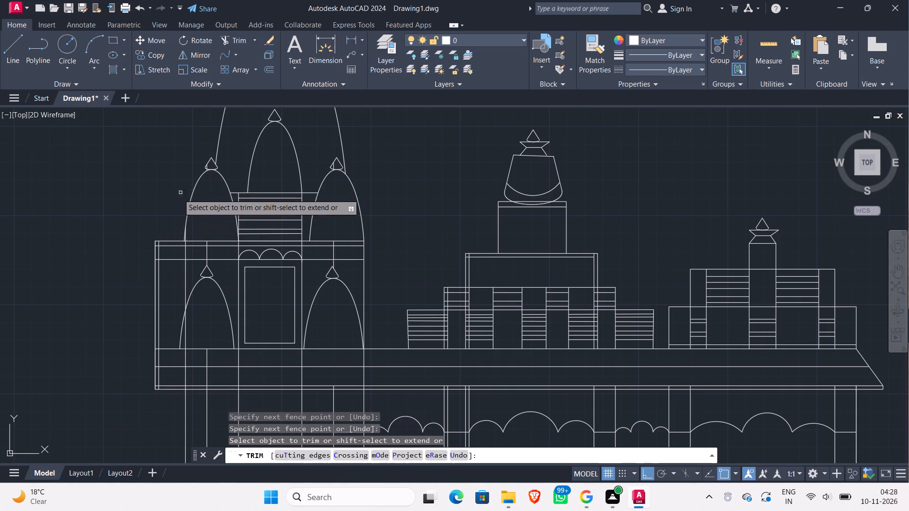
Compare the trimmed tower with the side elevation in the reference image and end the Trim command.
scroll(148, 190, down, 2)
middle_drag(252, 159, 253, 190)
scroll(253, 190, down, 1)
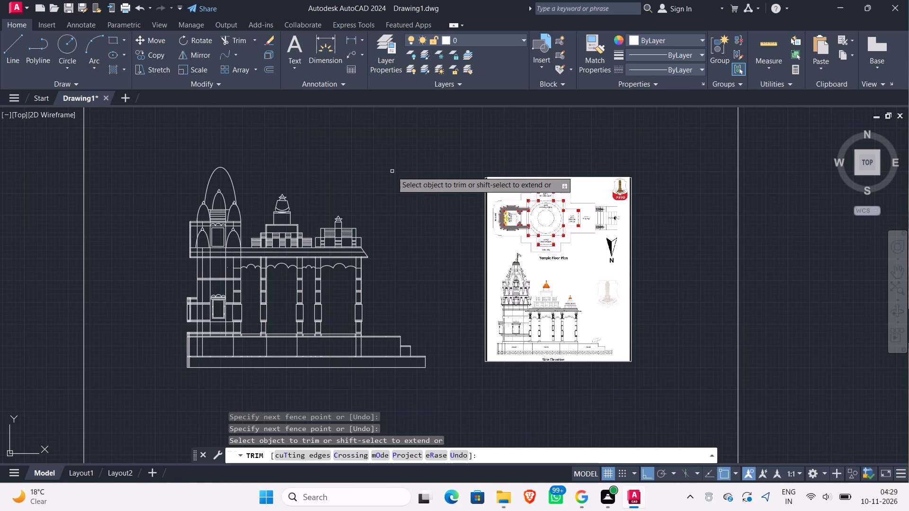
scroll(526, 292, up, 2)
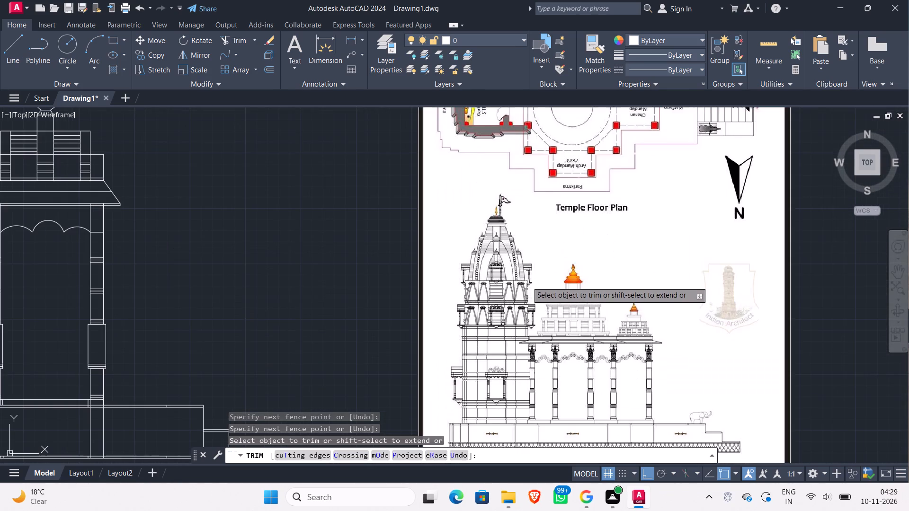
scroll(527, 281, down, 3)
scroll(342, 249, up, 2)
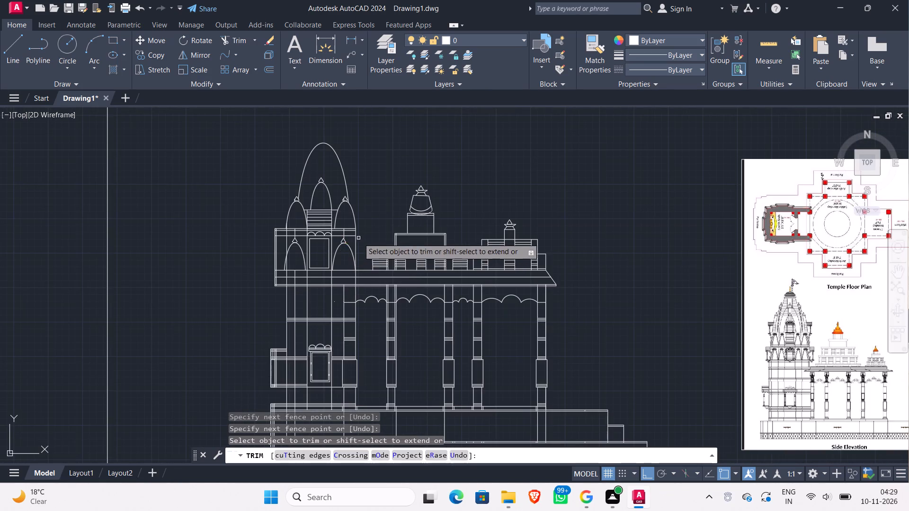
scroll(361, 238, up, 1)
key(Escape)
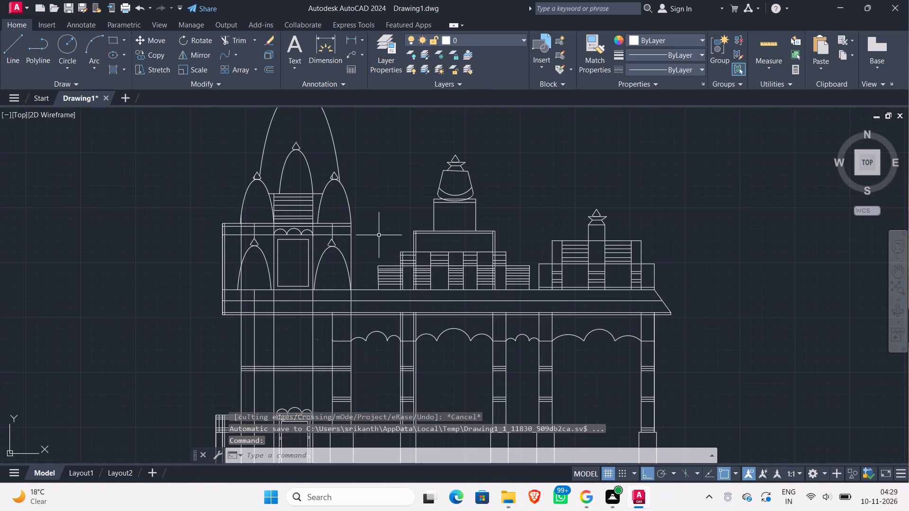
Draw a line outward from the tower's right edge along the lower tier line and down to the roof slab.
key(l)
key(Return)
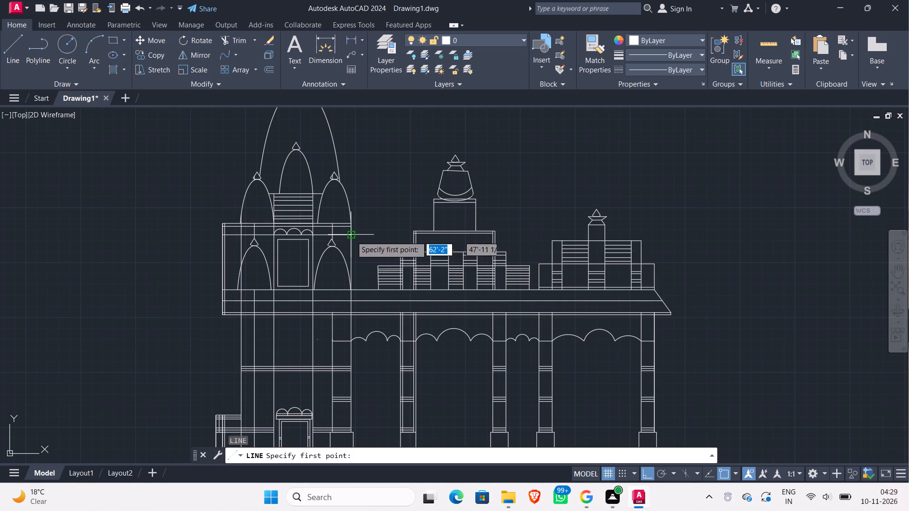
click(350, 235)
click(370, 234)
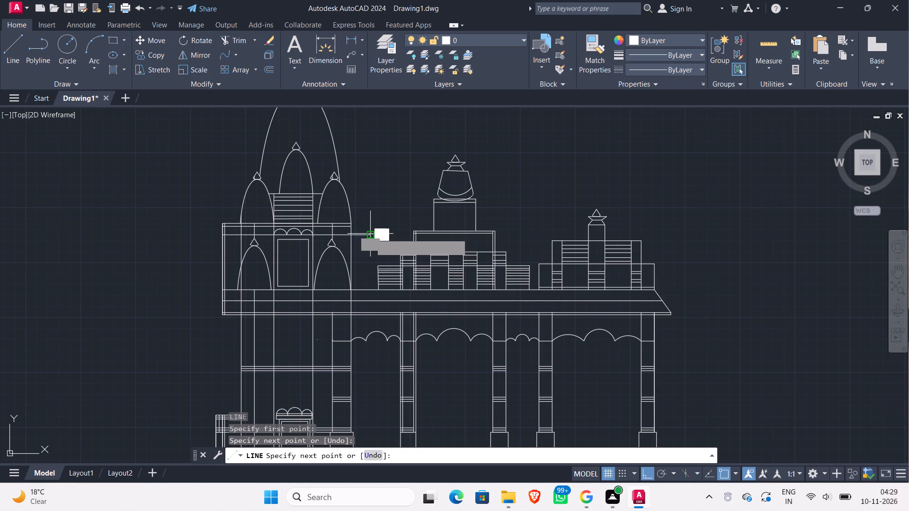
click(371, 287)
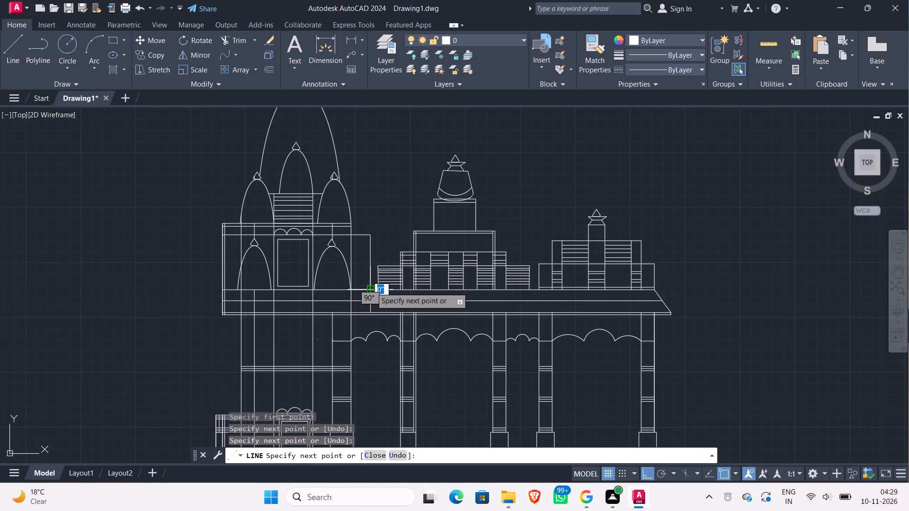
key(Escape)
Extend both upper ledge lines about 9 3/4" beyond the tower's right edge and close their ends with short vertical lines.
key(l)
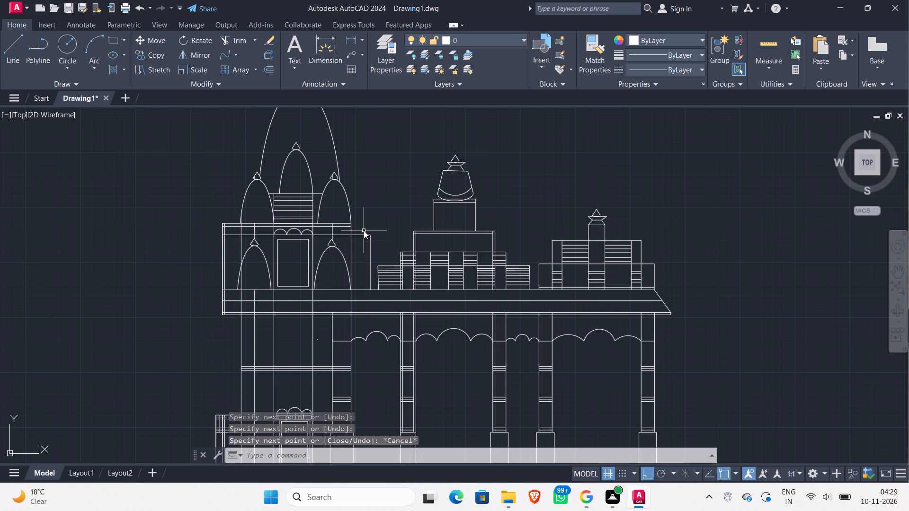
key(Return)
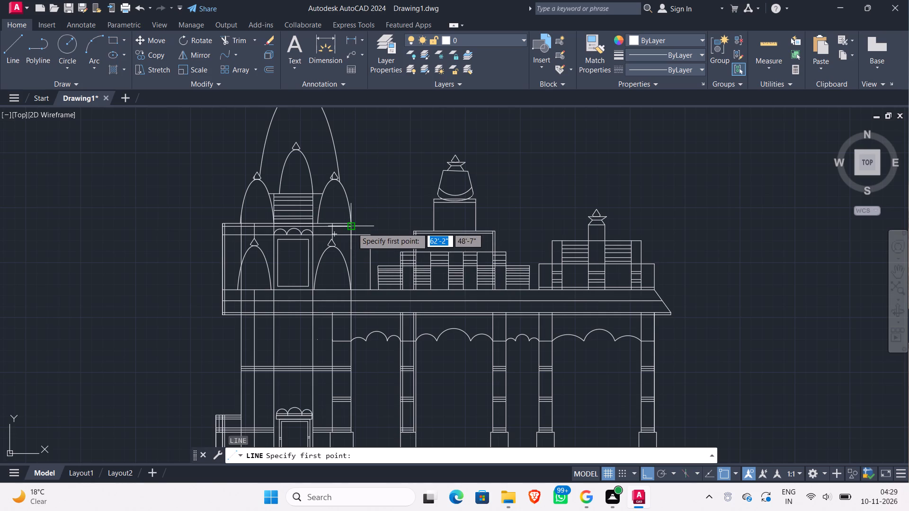
click(352, 228)
click(363, 227)
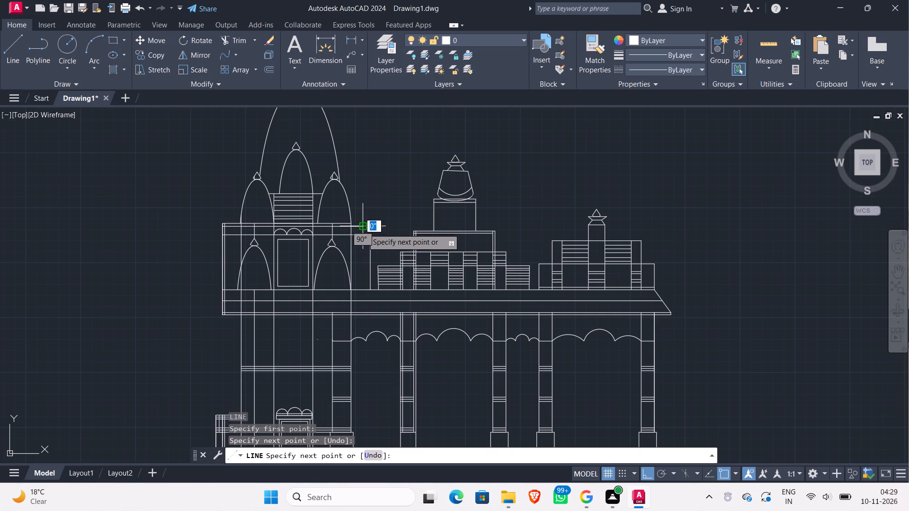
click(363, 235)
key(Escape)
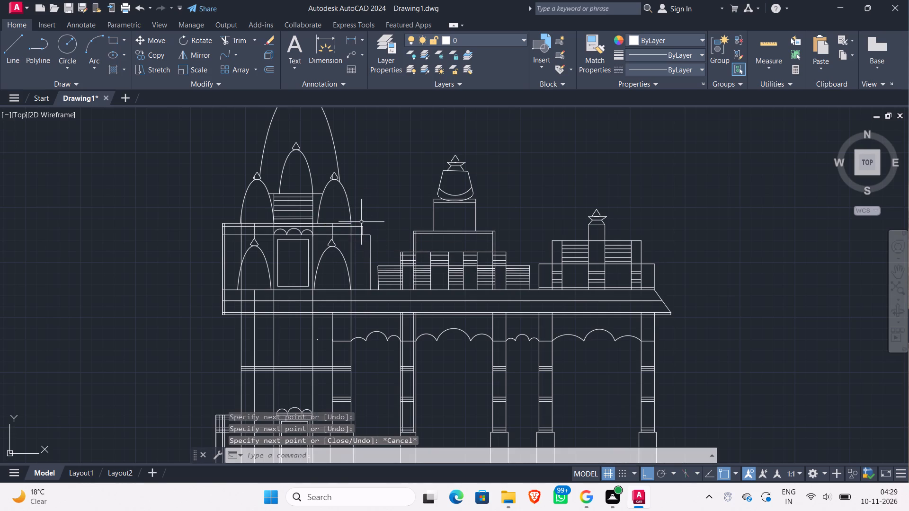
key(l)
key(Return)
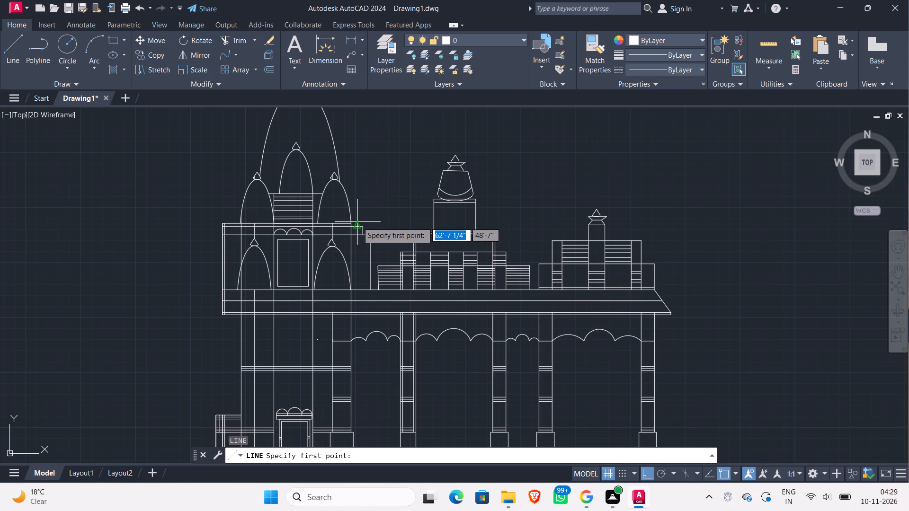
scroll(357, 222, up, 2)
click(340, 225)
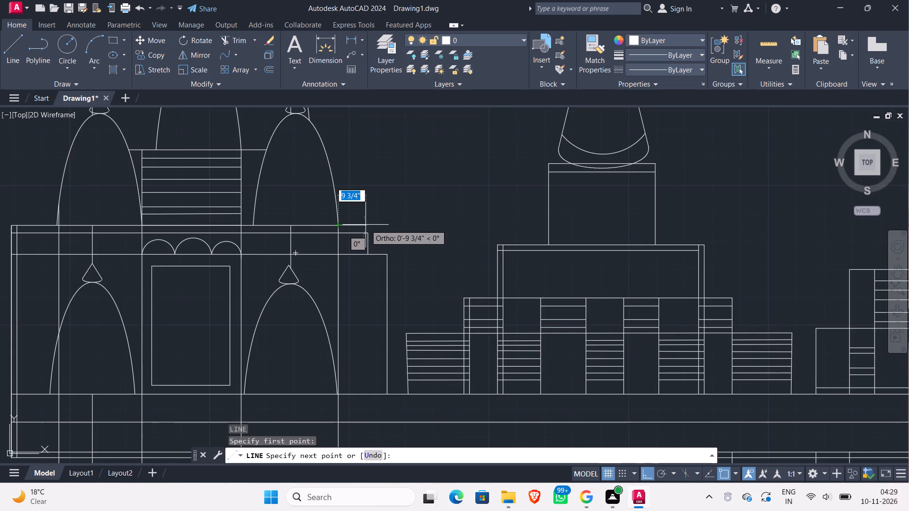
click(367, 225)
click(367, 235)
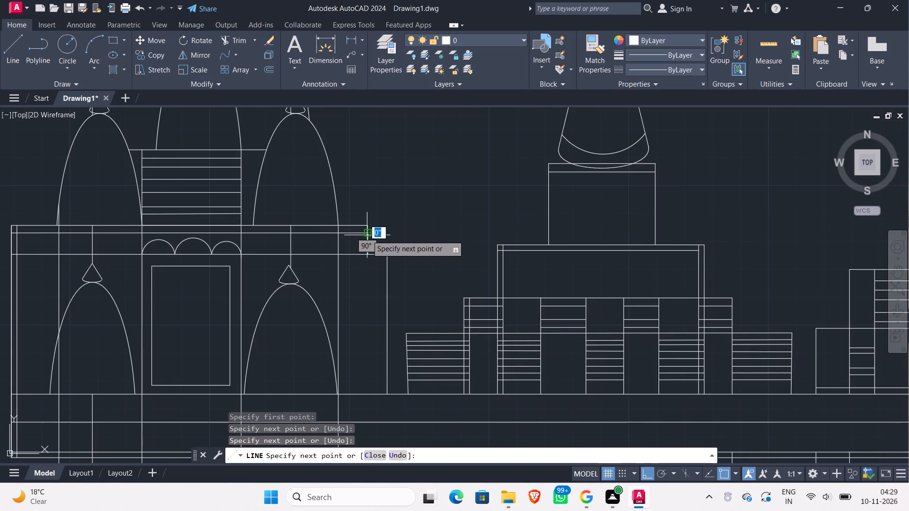
key(Escape)
Draw a vertical line about 4'-2" long just inside the new side block's outer edge, down to the roof slab.
scroll(414, 222, down, 4)
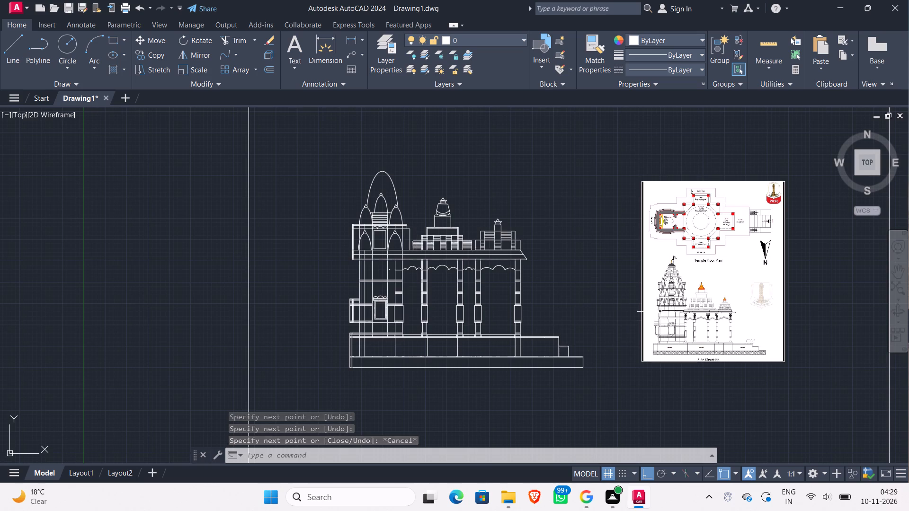
scroll(667, 310, up, 2)
scroll(667, 307, down, 3)
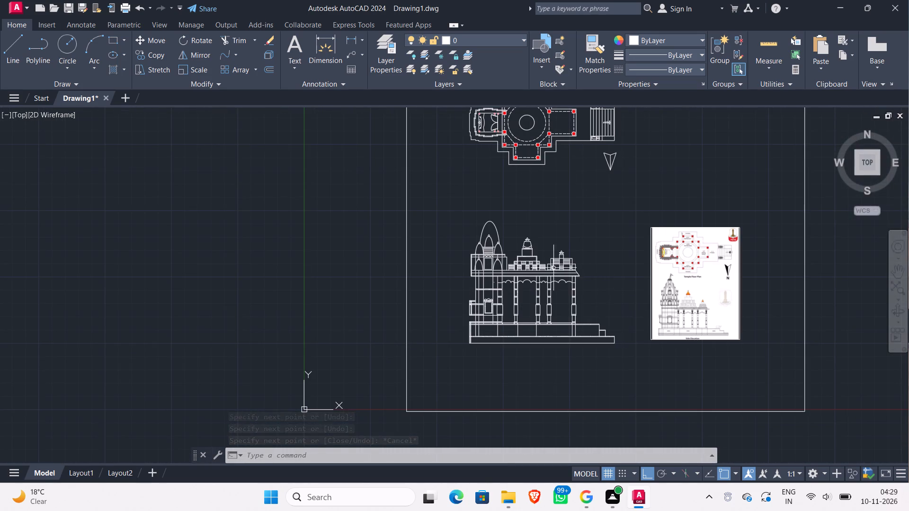
scroll(526, 268, up, 2)
scroll(474, 275, up, 2)
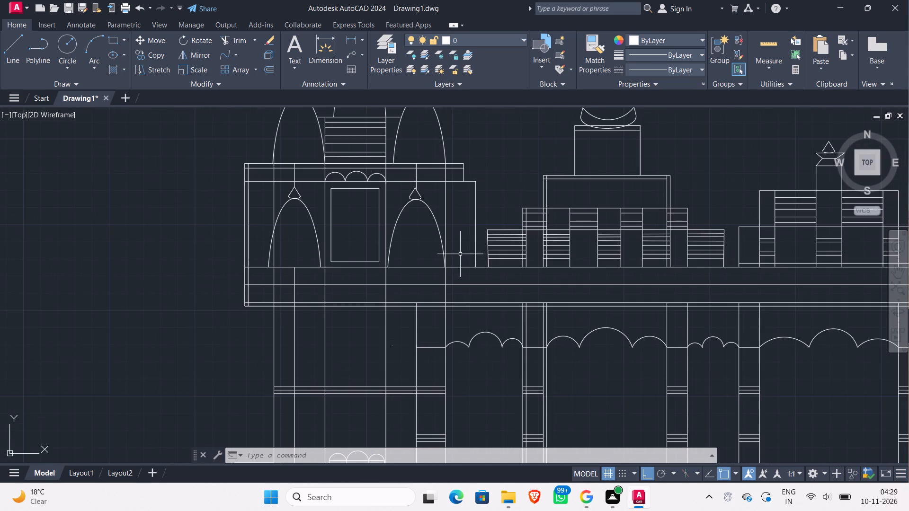
key(l)
key(Return)
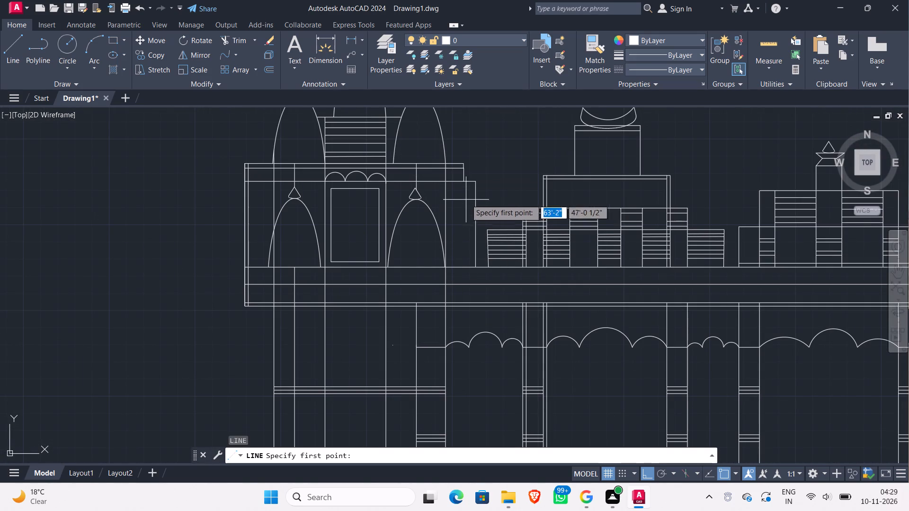
scroll(471, 182, up, 2)
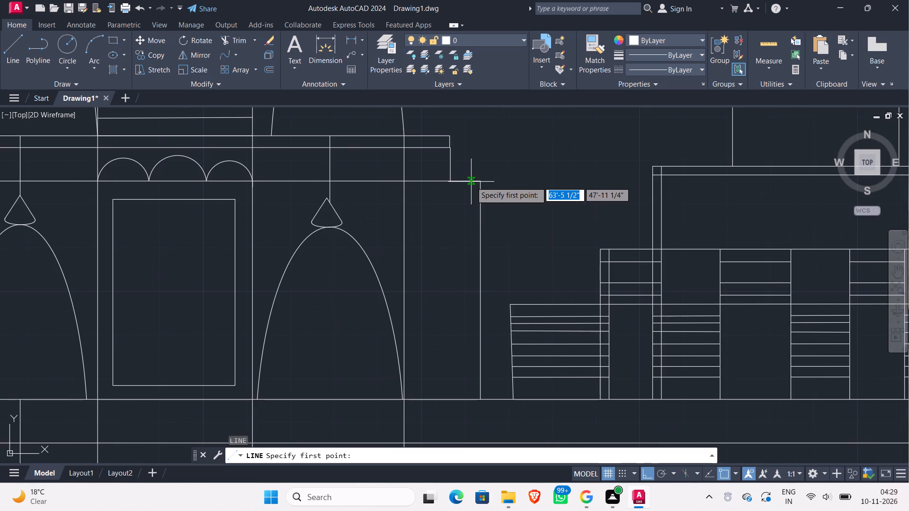
click(471, 182)
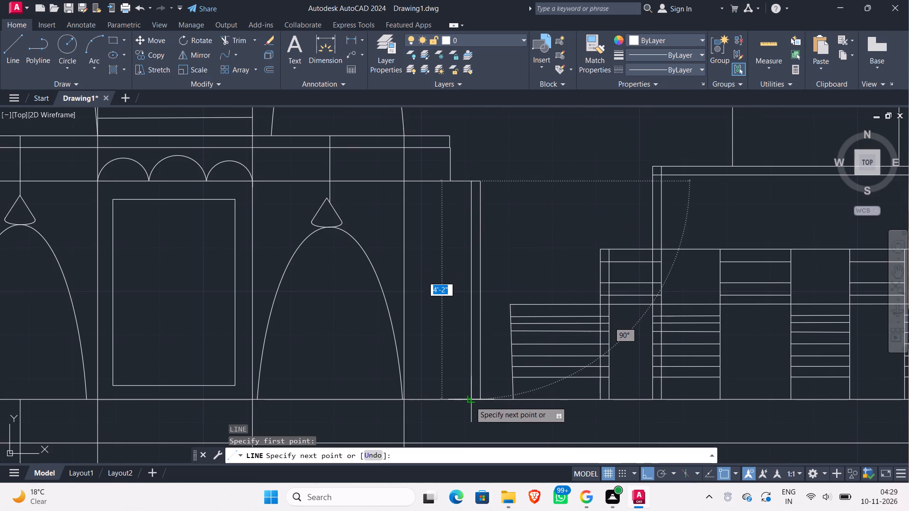
click(470, 401)
key(Escape)
Compare the extended tower side with the side elevation in the reference image.
scroll(518, 298, down, 3)
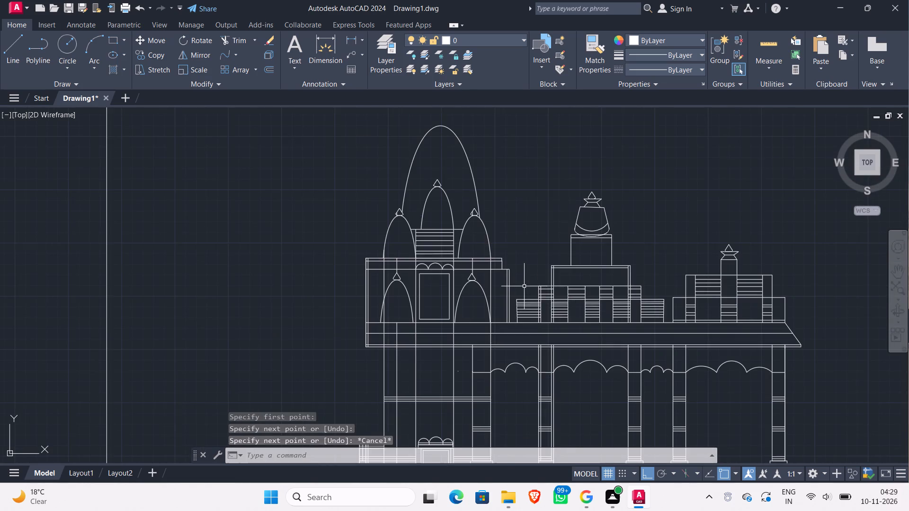
middle_drag(525, 286, 431, 249)
scroll(431, 249, down, 1)
middle_drag(446, 200, 412, 209)
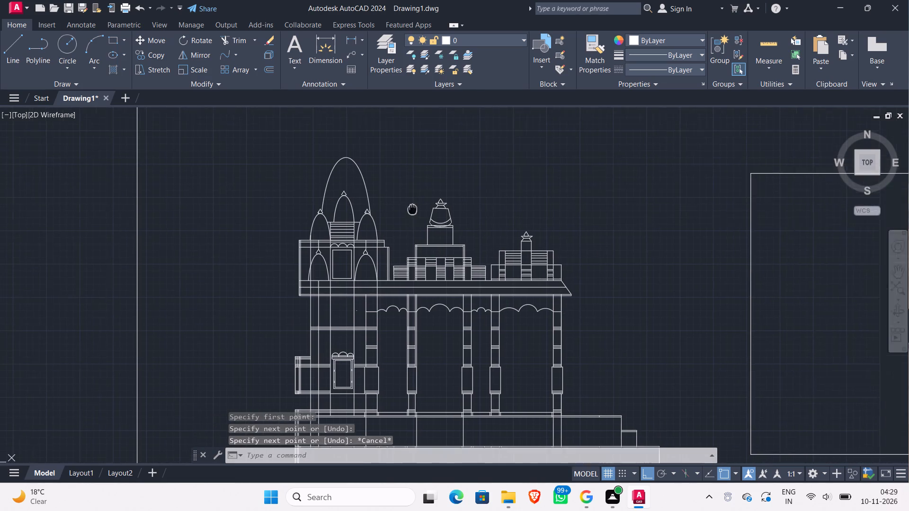
middle_drag(412, 209, 411, 209)
scroll(411, 209, down, 1)
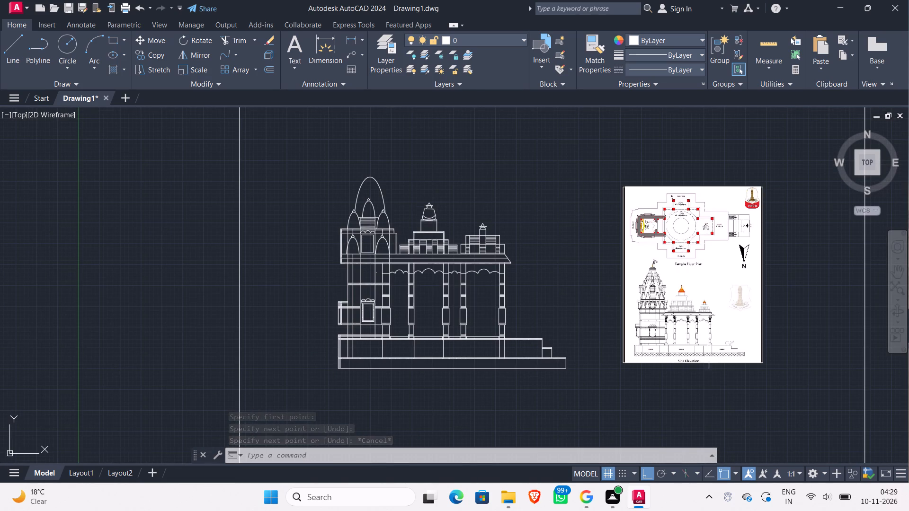
scroll(656, 295, up, 1)
scroll(638, 257, up, 2)
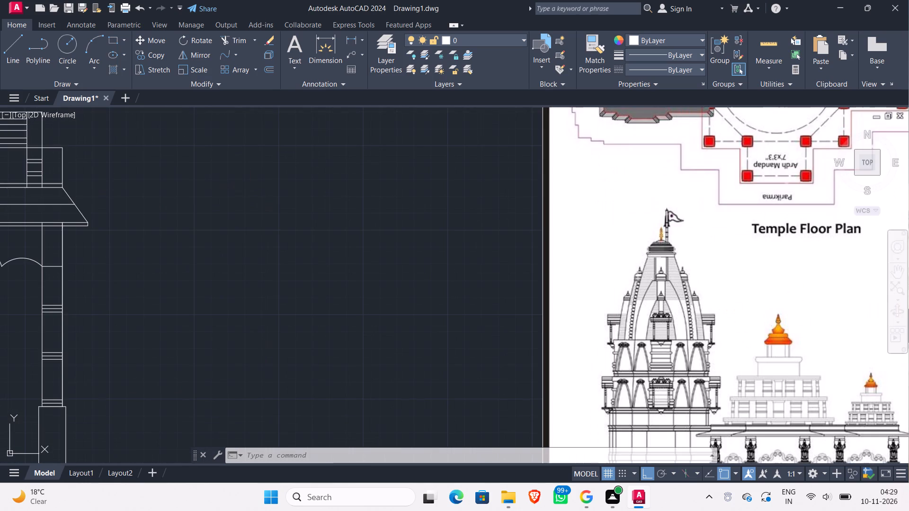
scroll(638, 257, down, 1)
scroll(400, 260, down, 1)
middle_drag(401, 265, 460, 302)
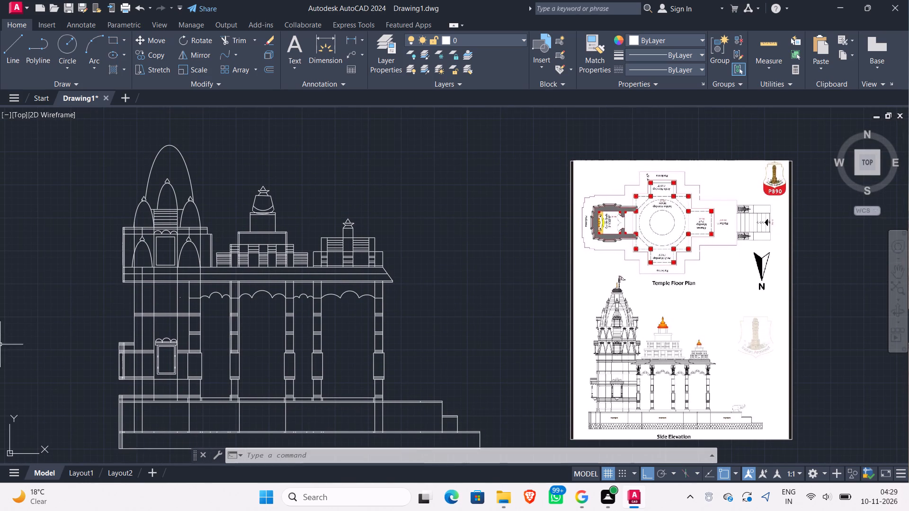
Draw a three-point arc about 1'-5 1/4" wide, curving downward between the sides of the upper centre arch.
click(94, 43)
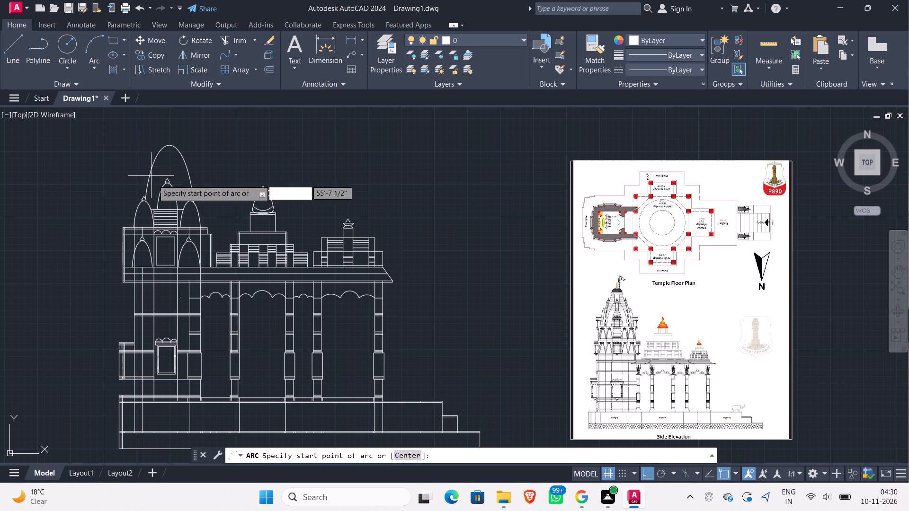
scroll(163, 194, up, 5)
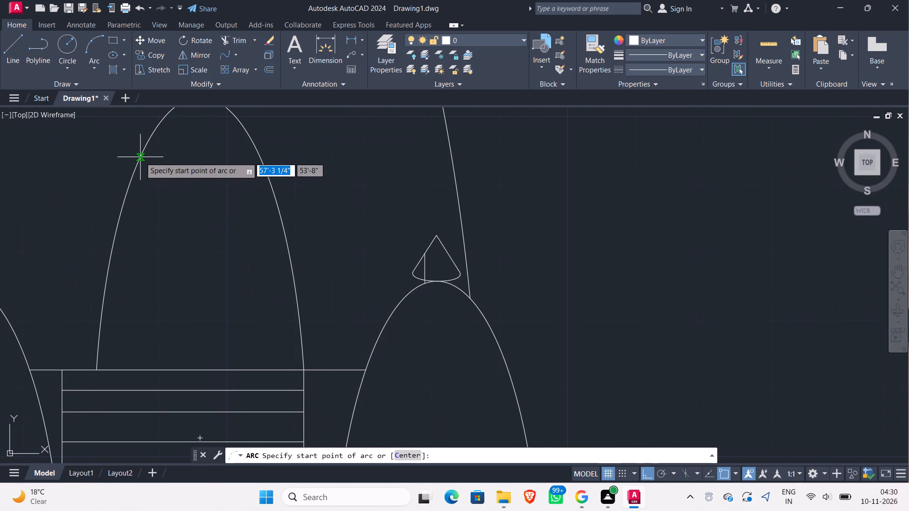
click(140, 157)
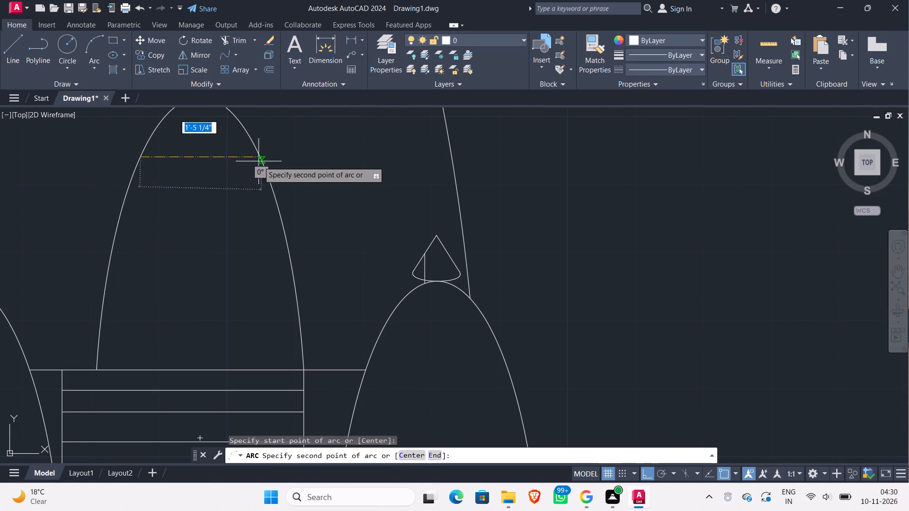
click(262, 159)
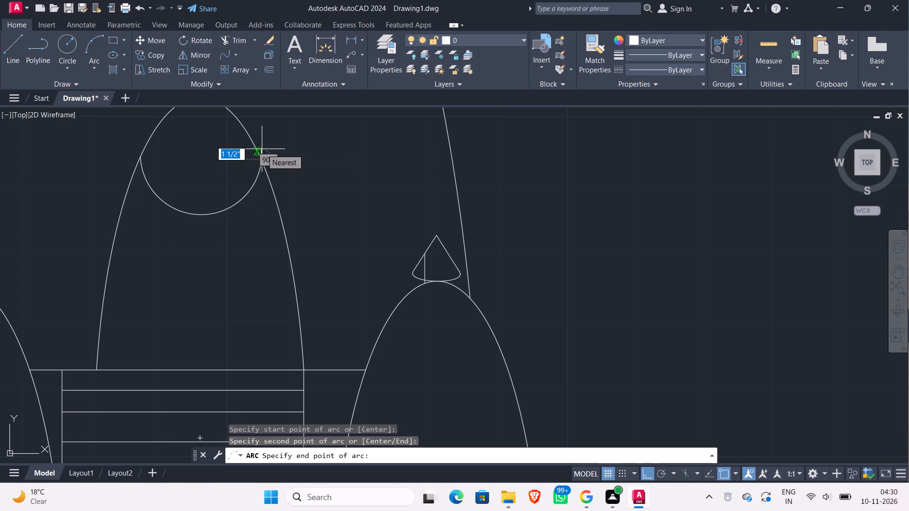
click(262, 149)
Draw a second, larger downward-curving arc about 1'-10 1/4" wide below the first one inside the upper centre arch.
scroll(207, 194, down, 1)
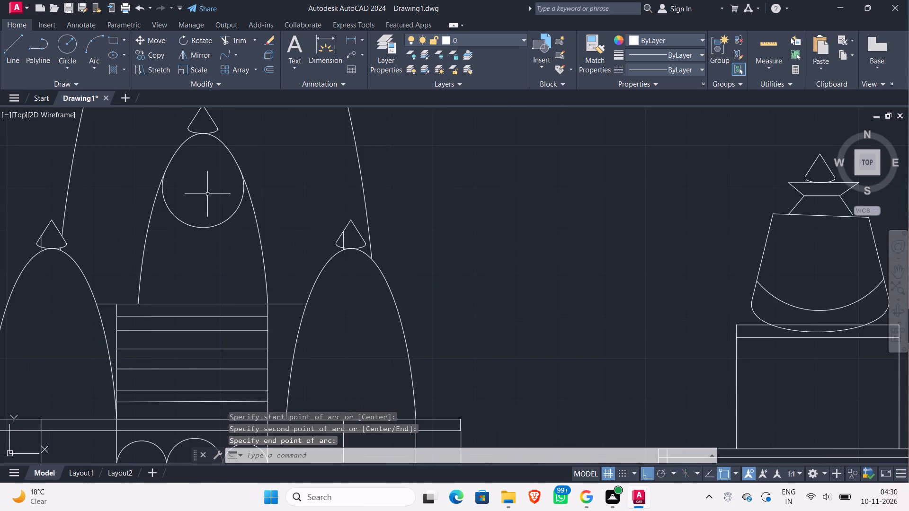
scroll(207, 194, down, 1)
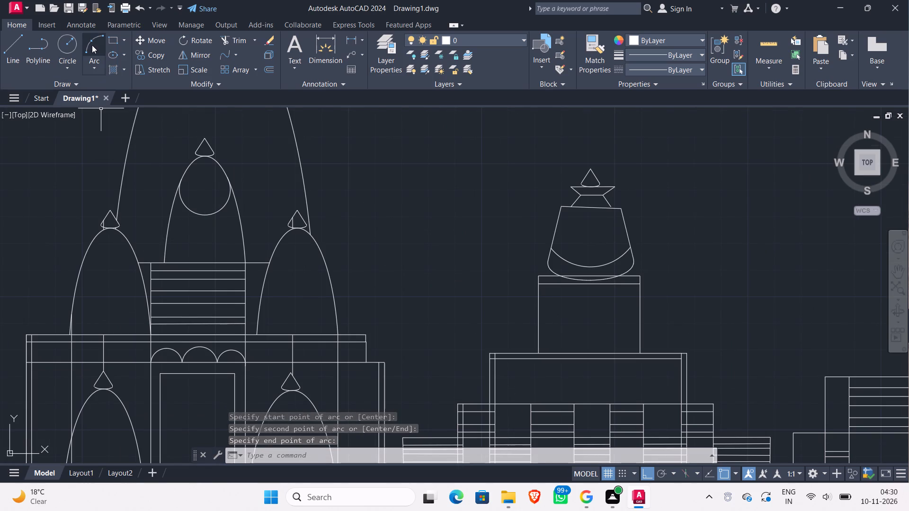
click(93, 43)
scroll(176, 194, up, 1)
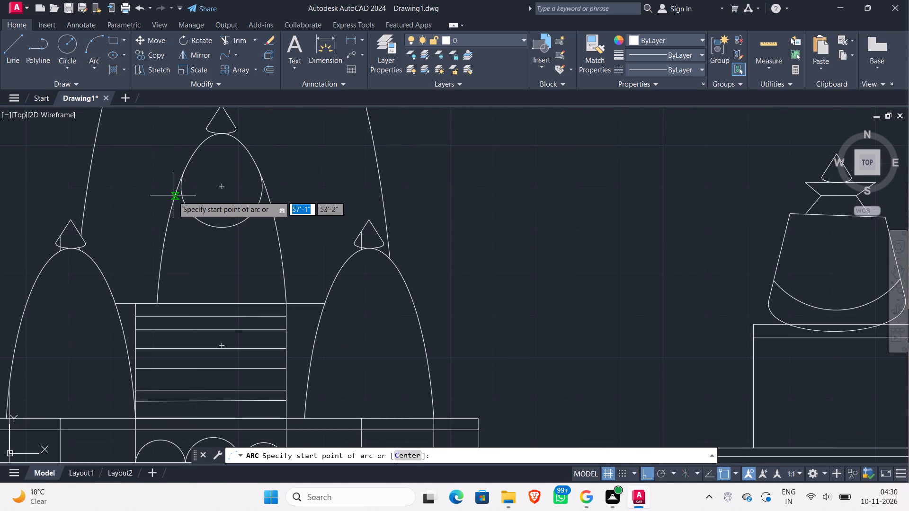
click(172, 196)
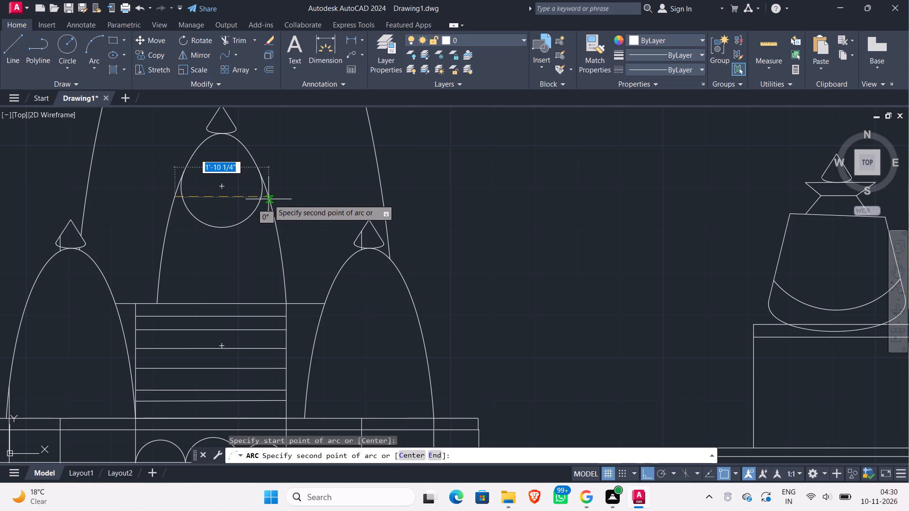
click(268, 199)
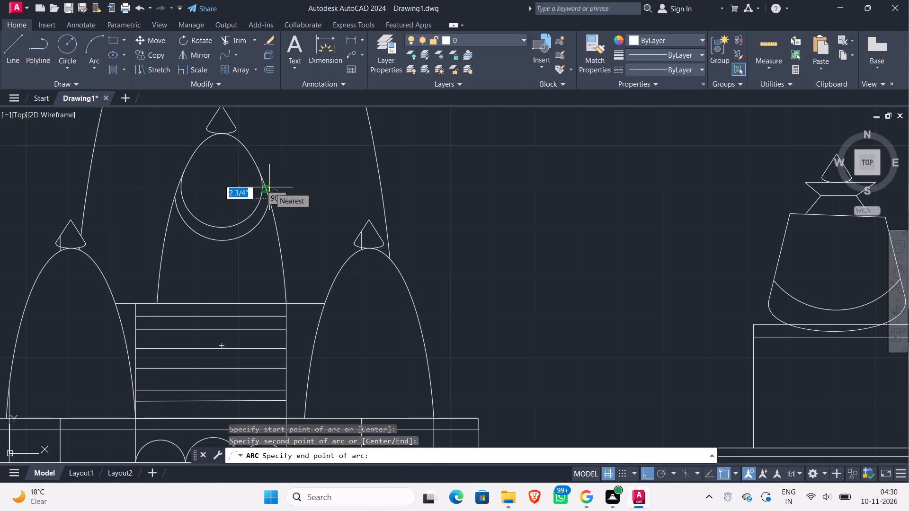
click(269, 187)
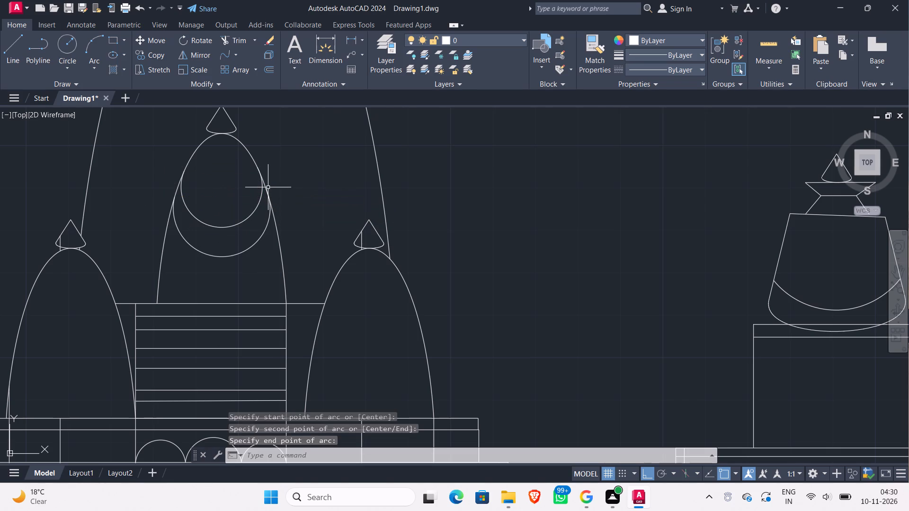
Check the upper centre arch's new arcs against the tower in the reference elevation.
scroll(349, 215, down, 3)
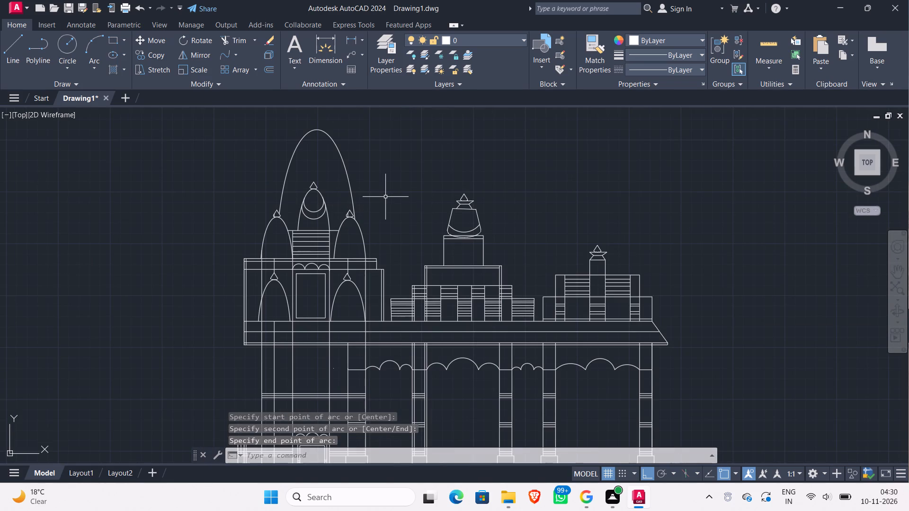
scroll(386, 197, down, 1)
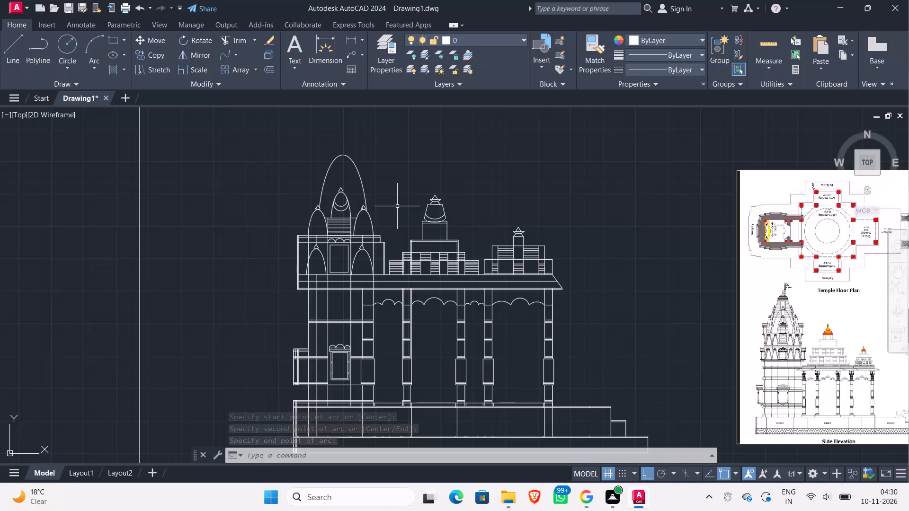
scroll(344, 207, up, 4)
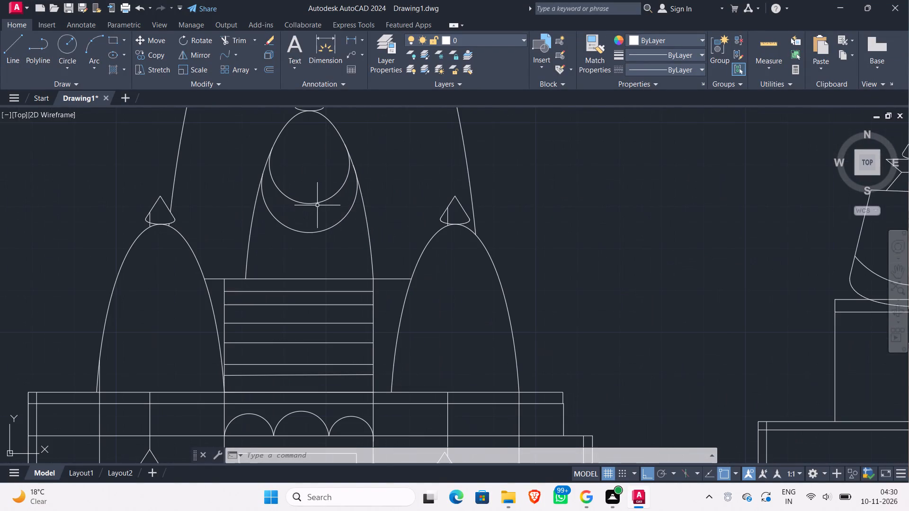
Draw a third three-point arc curving downward inside the upper centre arch, just above the two existing arcs.
click(90, 43)
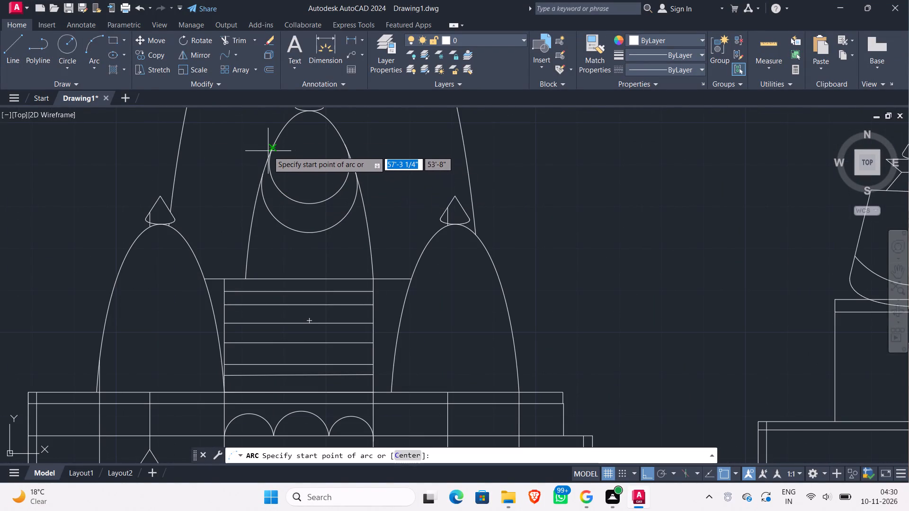
click(272, 147)
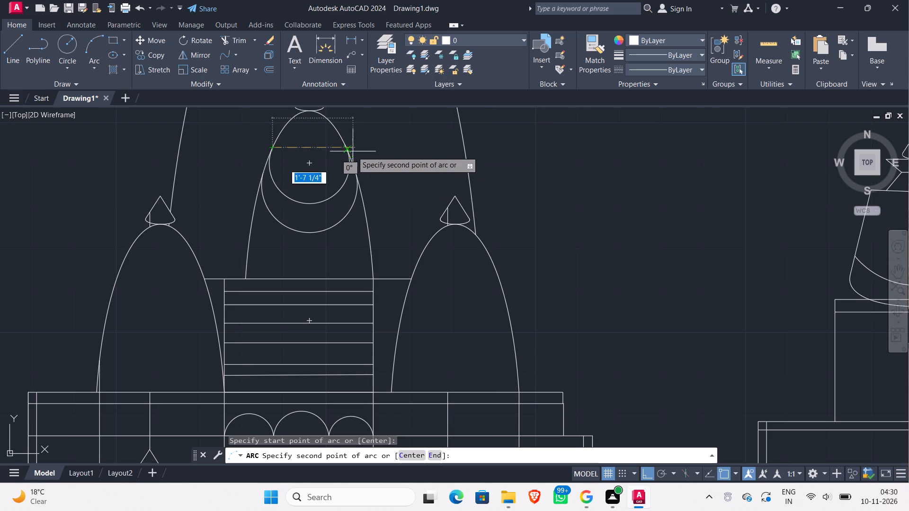
click(347, 148)
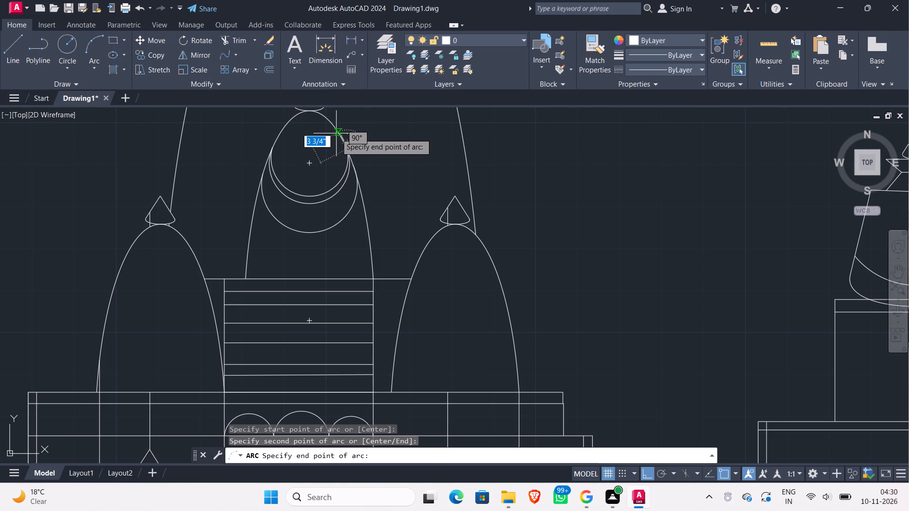
click(336, 134)
Compare the top of the main tower with the tower's crown in the reference side elevation.
scroll(361, 133, down, 1)
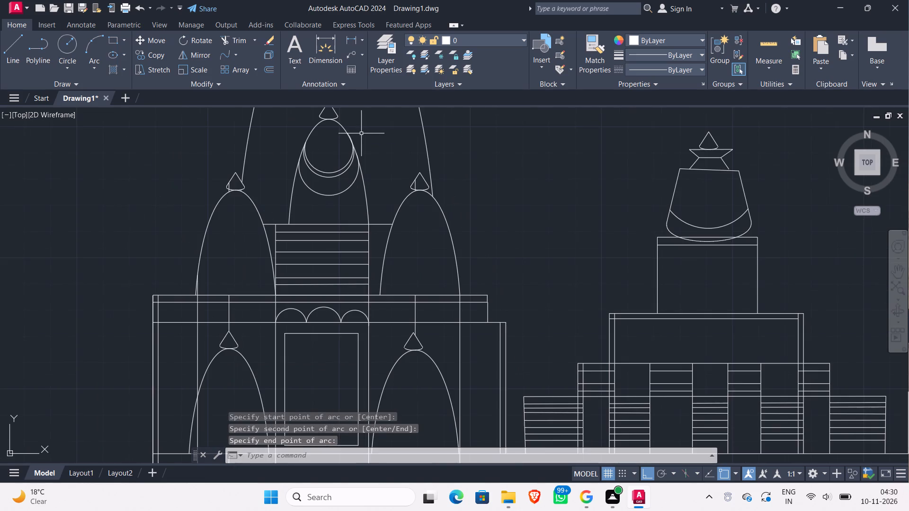
middle_drag(369, 142, 305, 186)
scroll(305, 187, down, 1)
middle_drag(327, 183, 324, 200)
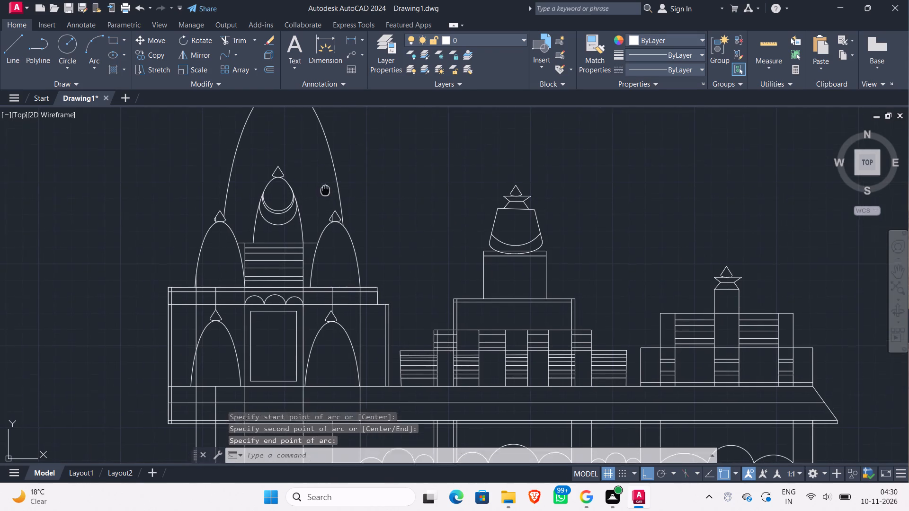
middle_drag(324, 200, 320, 220)
scroll(318, 216, down, 2)
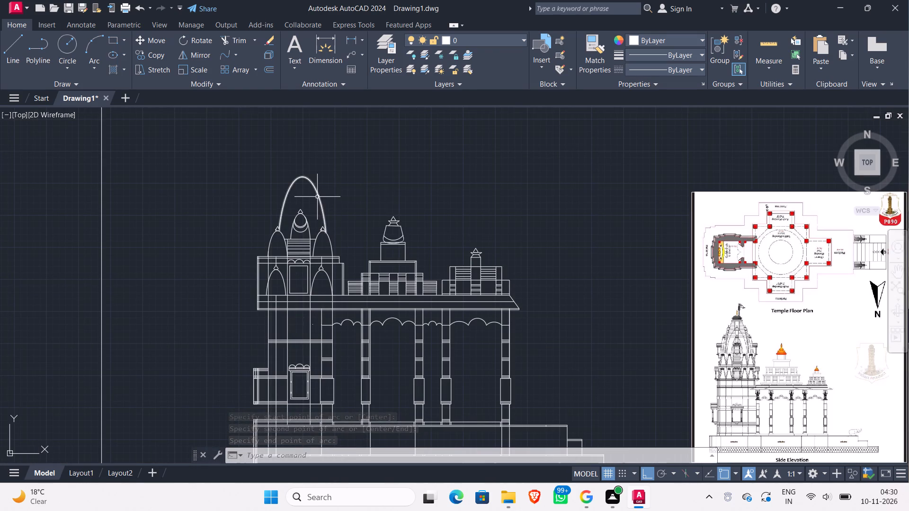
scroll(744, 313, up, 2)
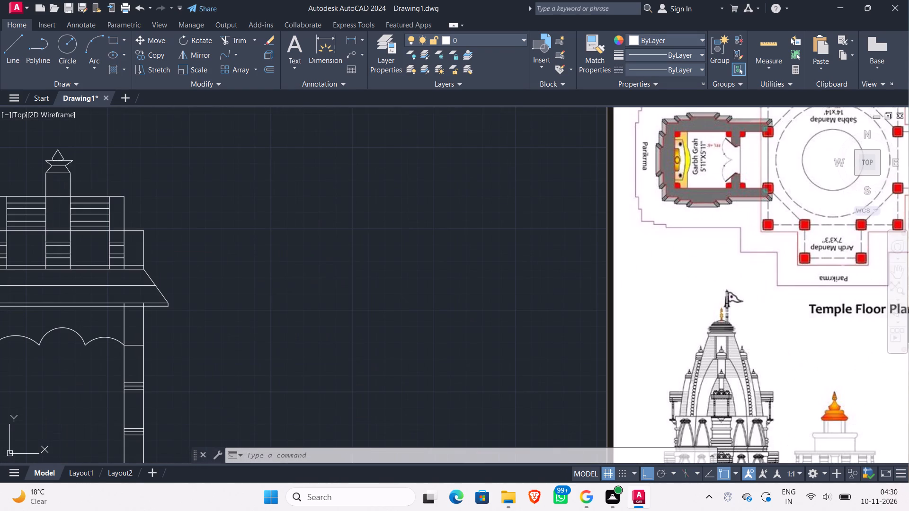
scroll(744, 313, down, 2)
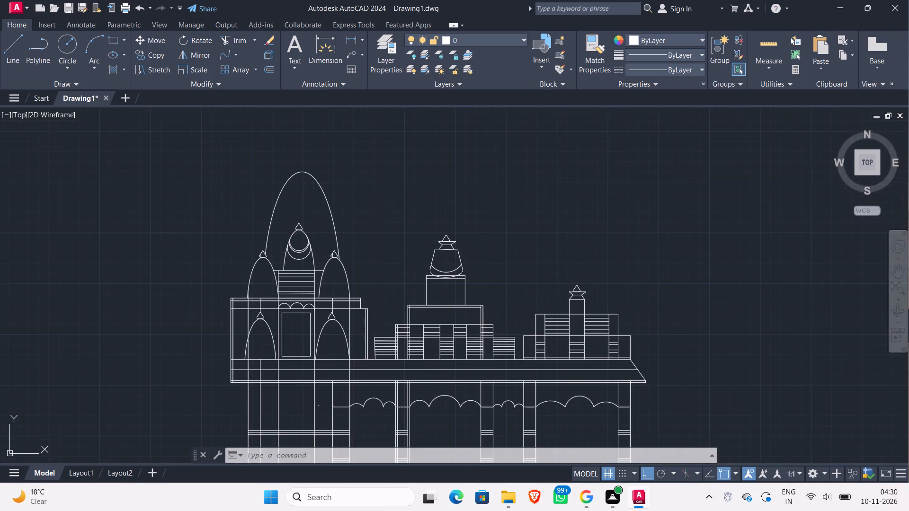
scroll(305, 187, up, 1)
middle_drag(304, 187, 304, 239)
scroll(304, 239, up, 1)
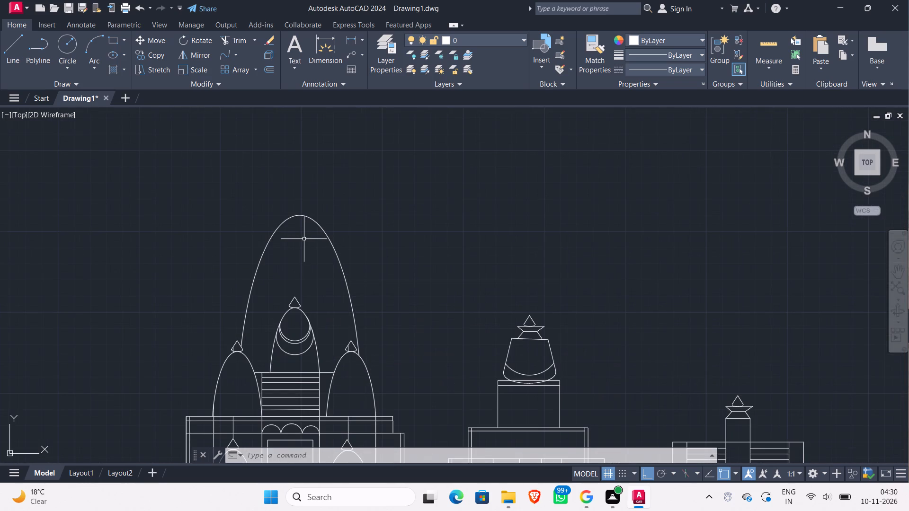
scroll(303, 239, down, 1)
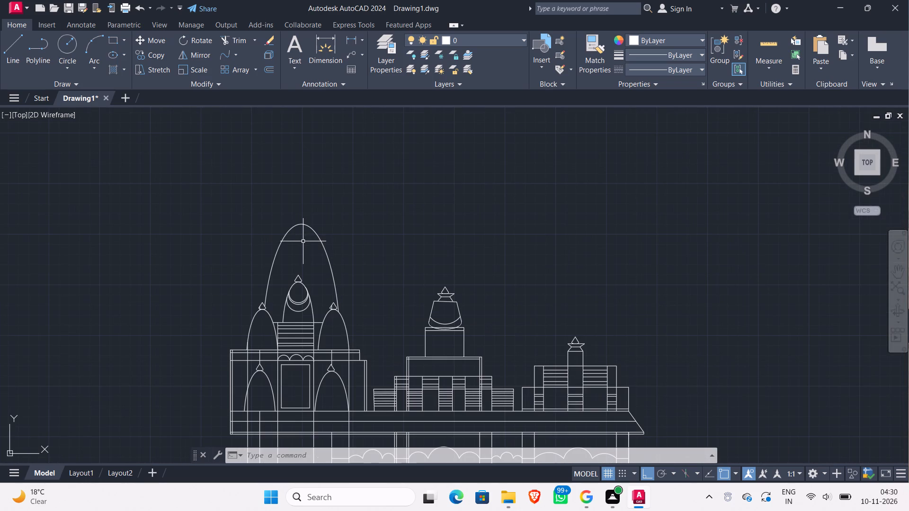
Copy the middle tower's finial, dome and the line beneath it onto the main tower's peak, about 13'-4 1/2" away at 152°.
click(482, 320)
click(419, 281)
scroll(464, 297, up, 2)
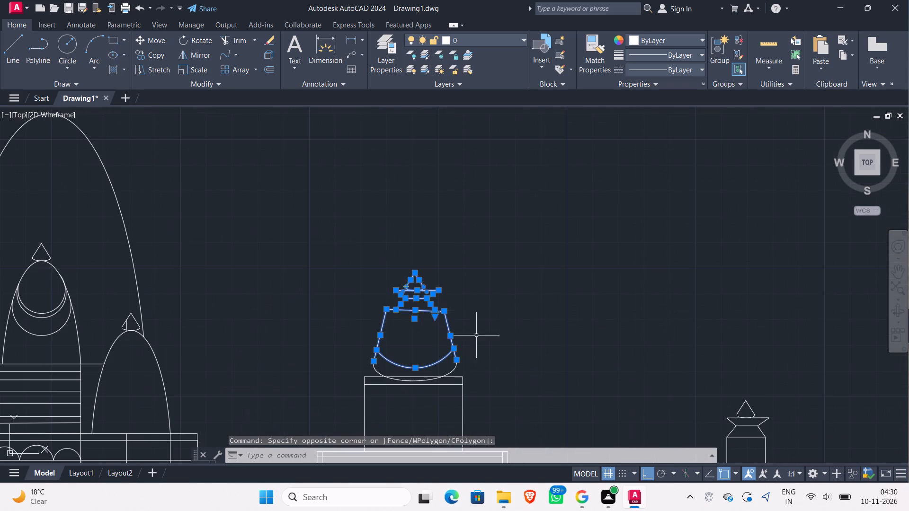
click(470, 369)
click(442, 361)
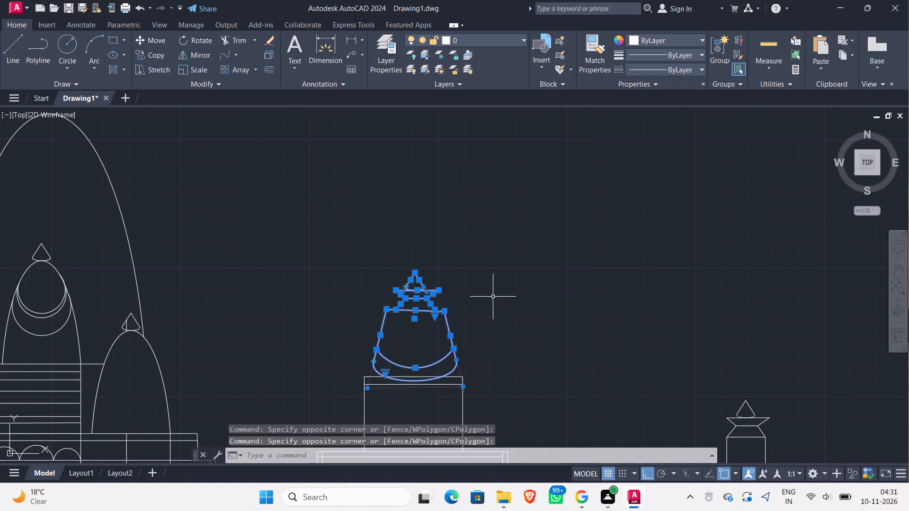
scroll(482, 356, up, 1)
scroll(481, 354, down, 2)
scroll(474, 374, up, 2)
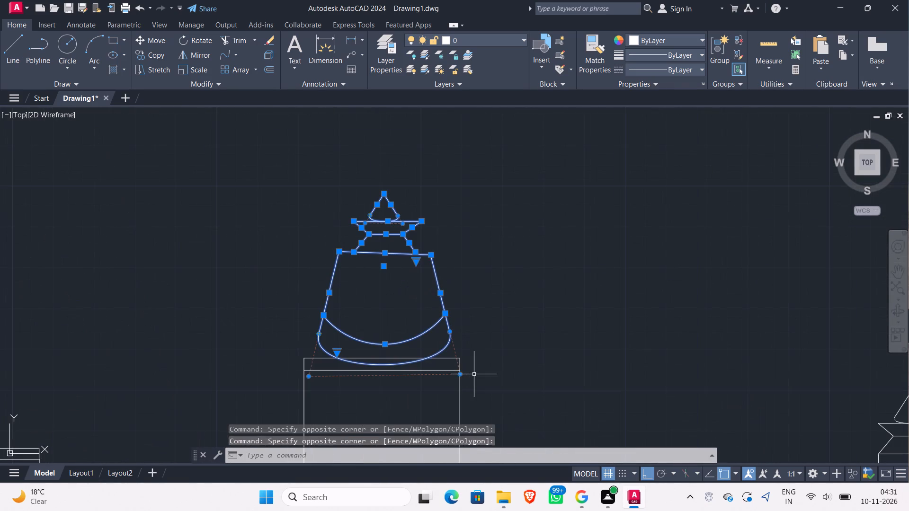
click(473, 364)
click(440, 358)
middle_drag(482, 357, 482, 355)
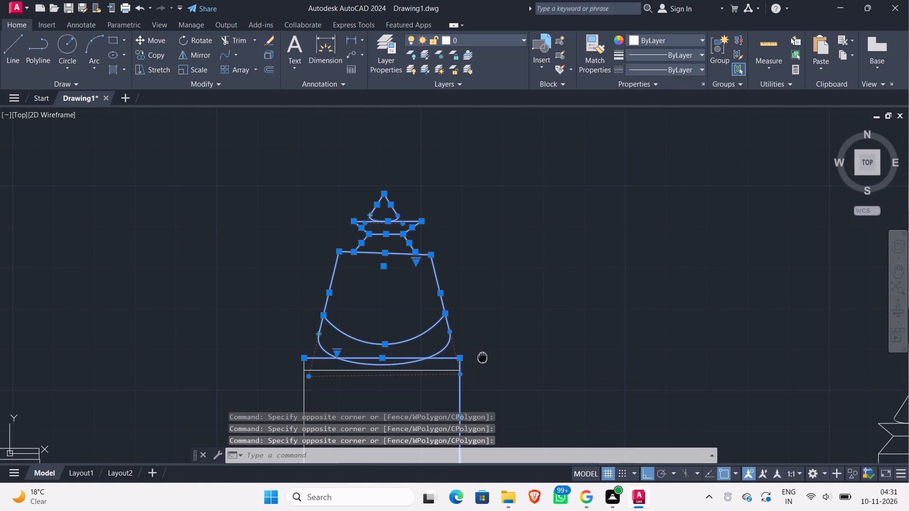
middle_drag(482, 355, 492, 270)
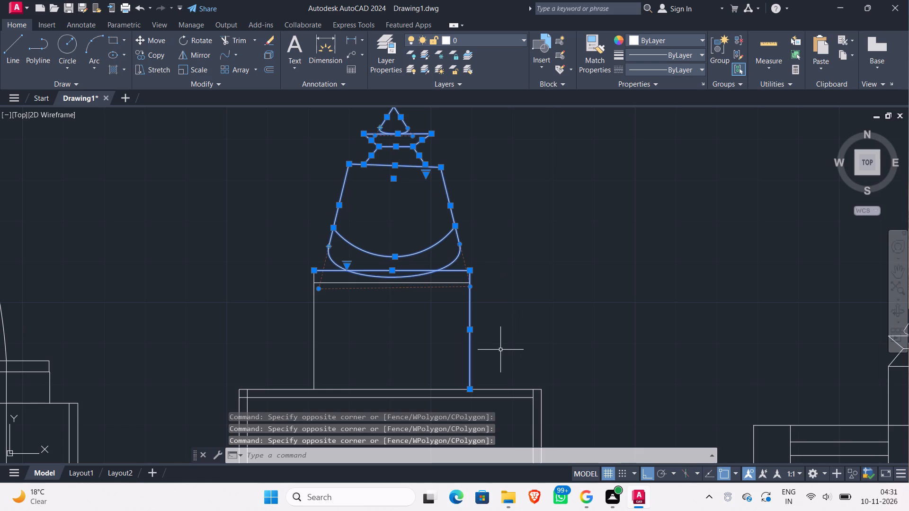
shift+click(500, 346)
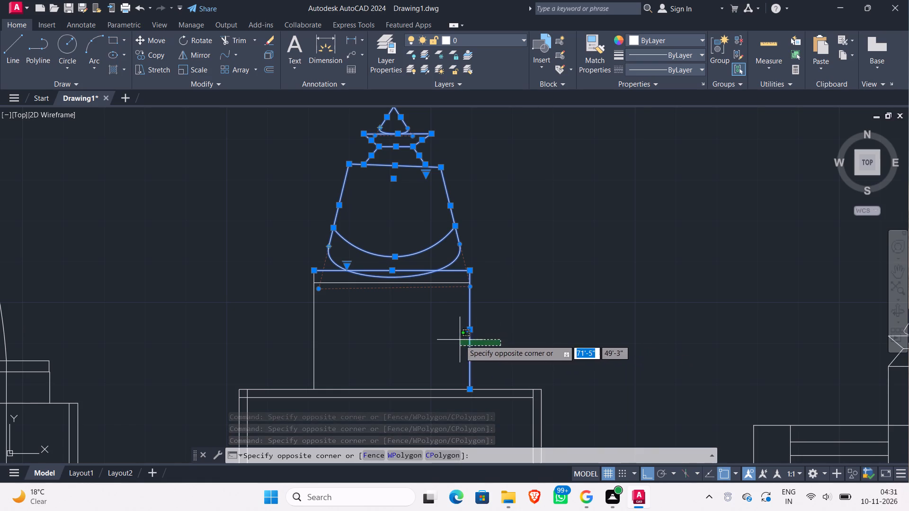
shift+click(460, 340)
scroll(317, 289, up, 2)
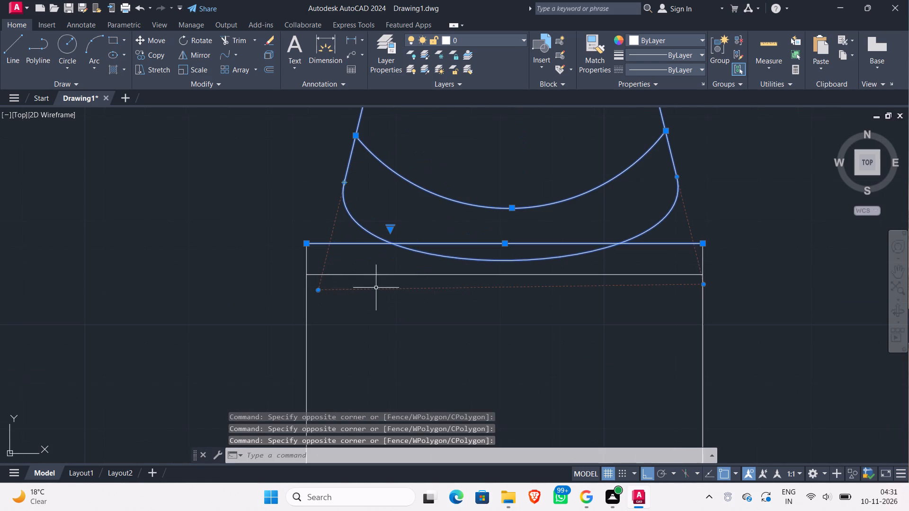
shift+click(390, 291)
shift+click(365, 268)
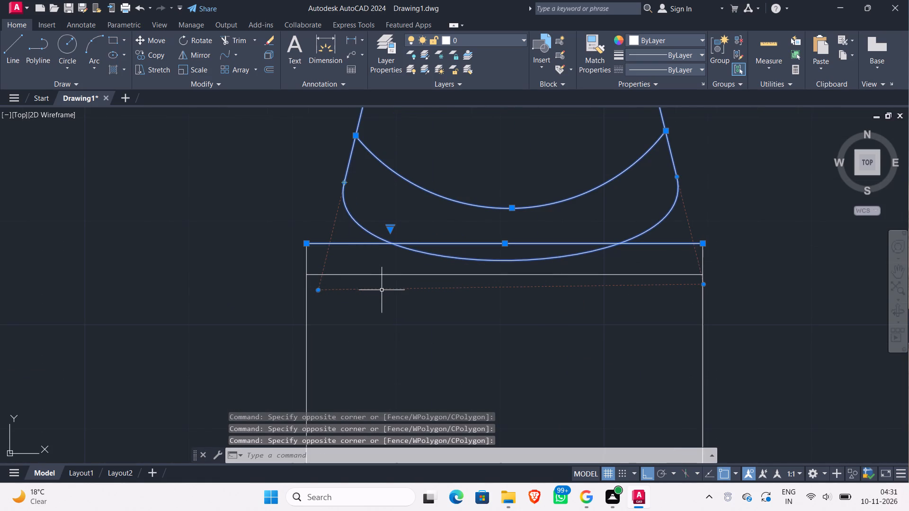
shift+click(320, 263)
shift+click(290, 256)
scroll(426, 341, down, 3)
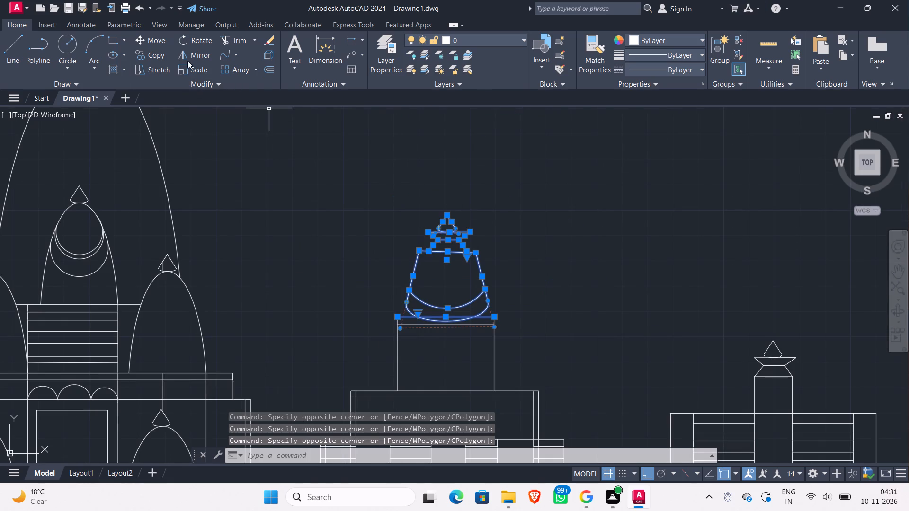
click(150, 51)
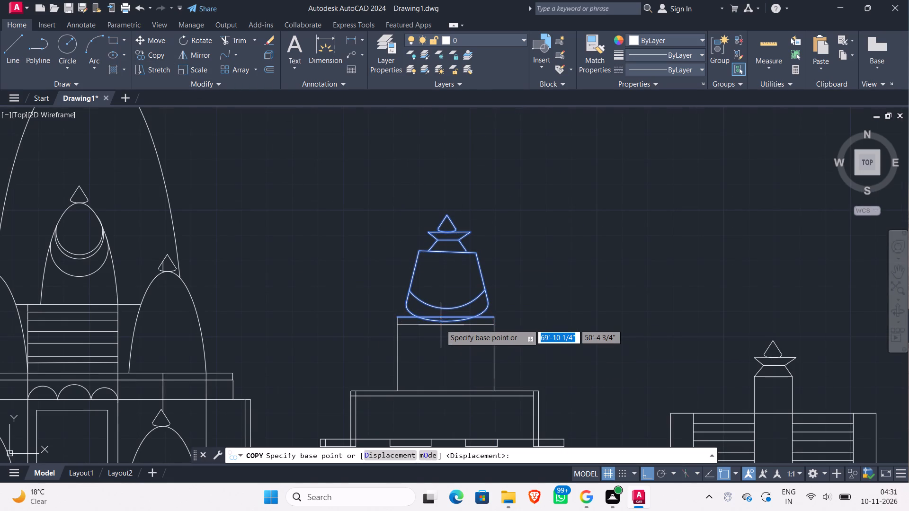
click(447, 318)
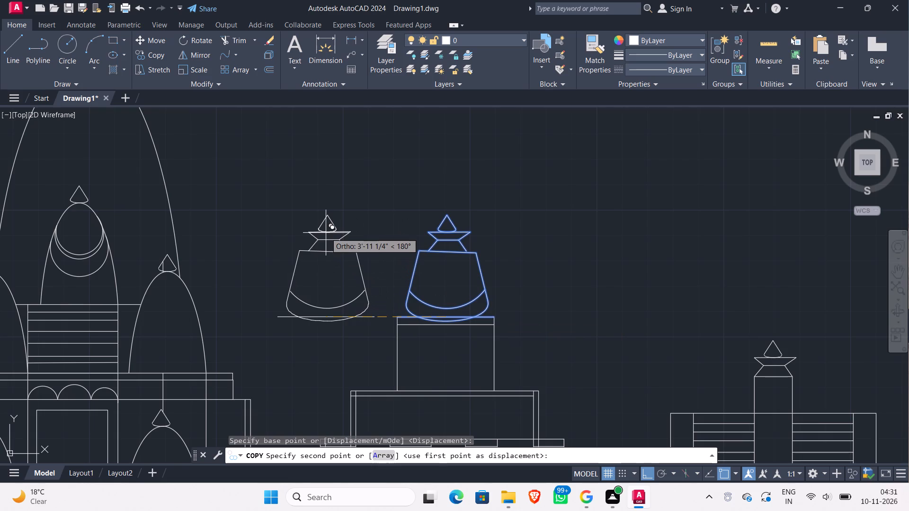
key(F8)
scroll(326, 227, down, 1)
middle_drag(326, 227, 374, 315)
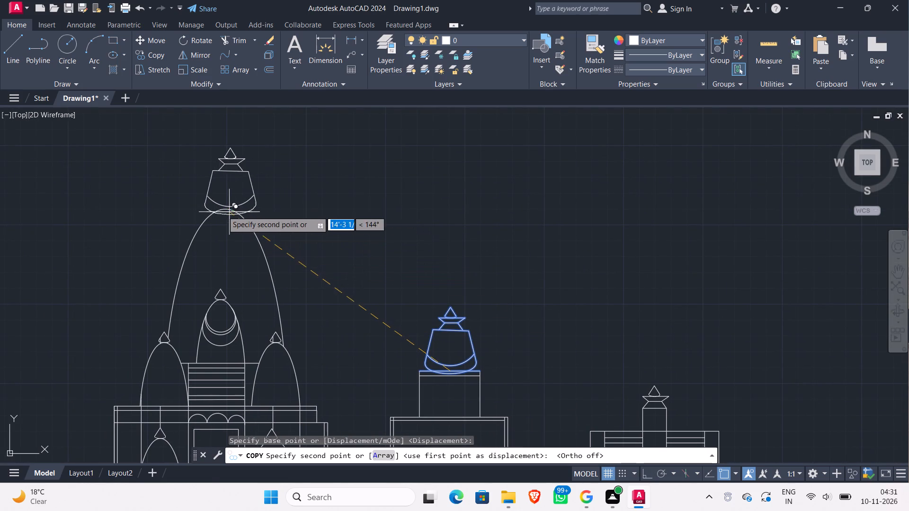
scroll(223, 211, down, 2)
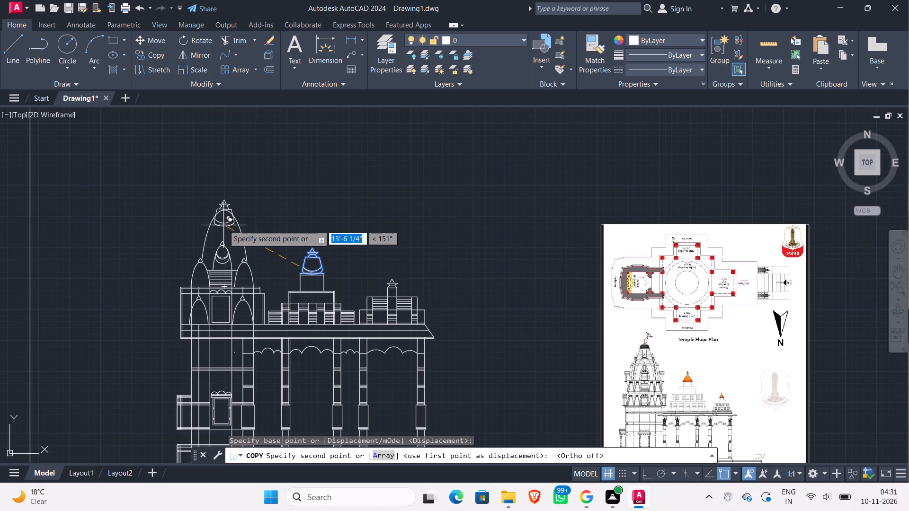
scroll(223, 225, up, 2)
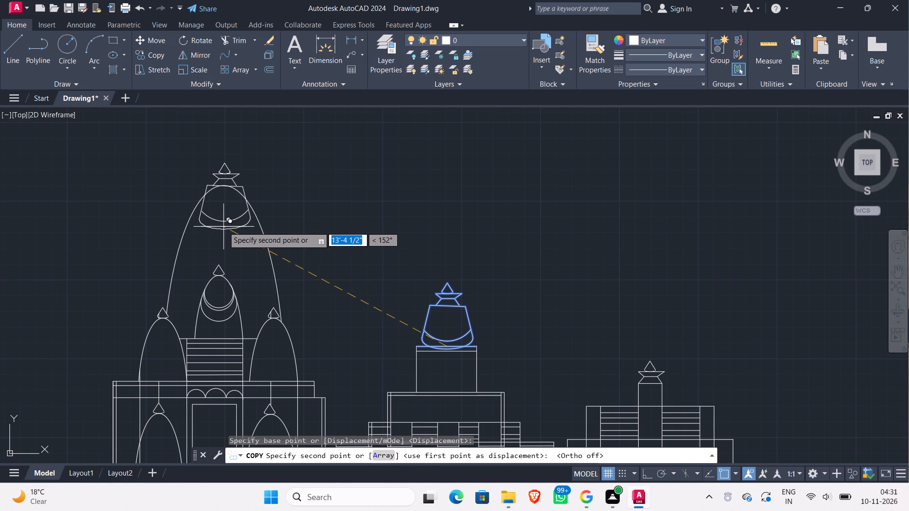
click(223, 227)
key(Escape)
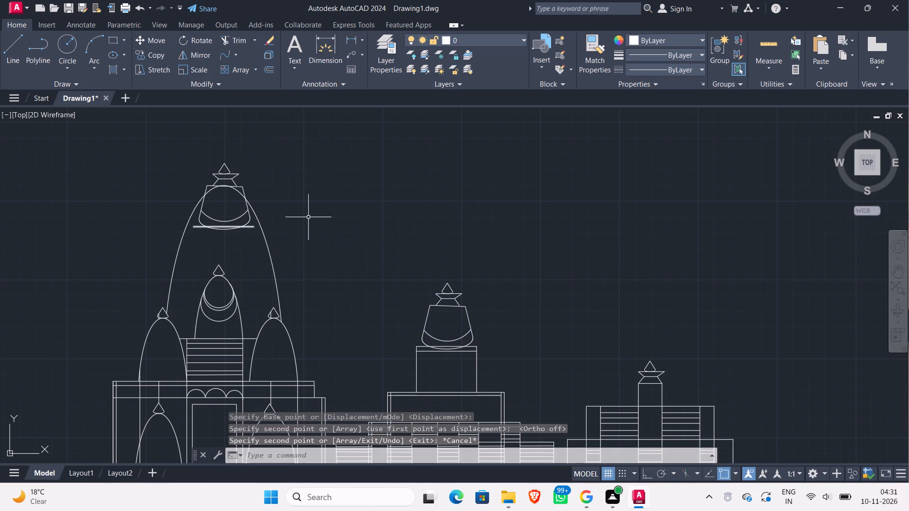
Trim the copied dome's lower curves, base line and side segments that fall inside the main tower's curved outline.
key(t)
key(r)
key(Return)
key(Return)
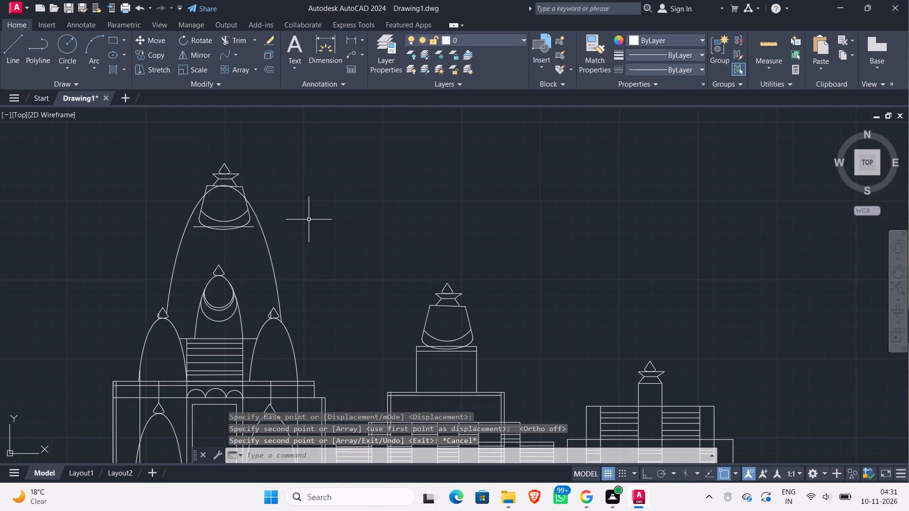
click(234, 238)
click(228, 216)
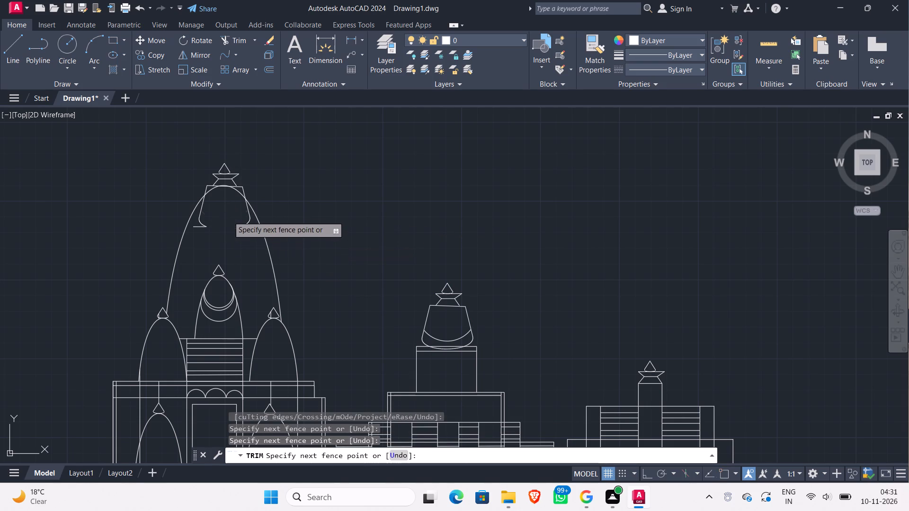
click(196, 234)
click(207, 211)
click(243, 234)
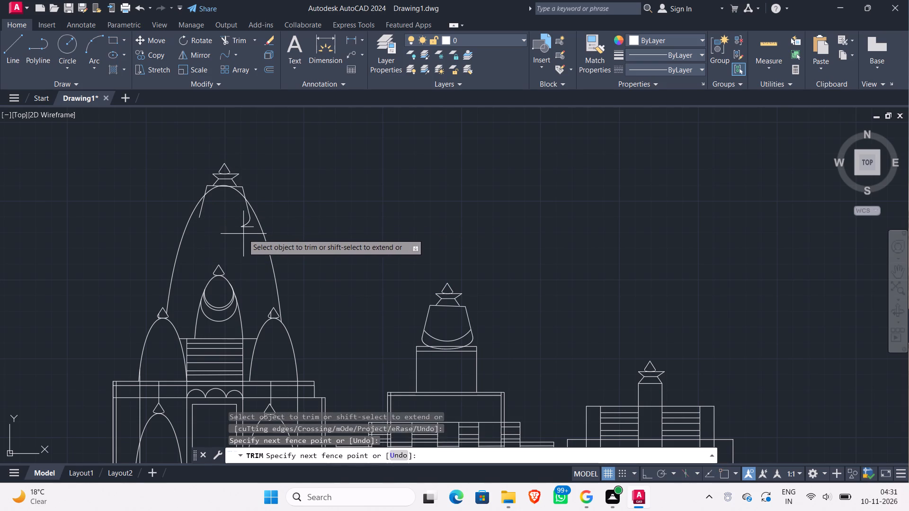
click(244, 217)
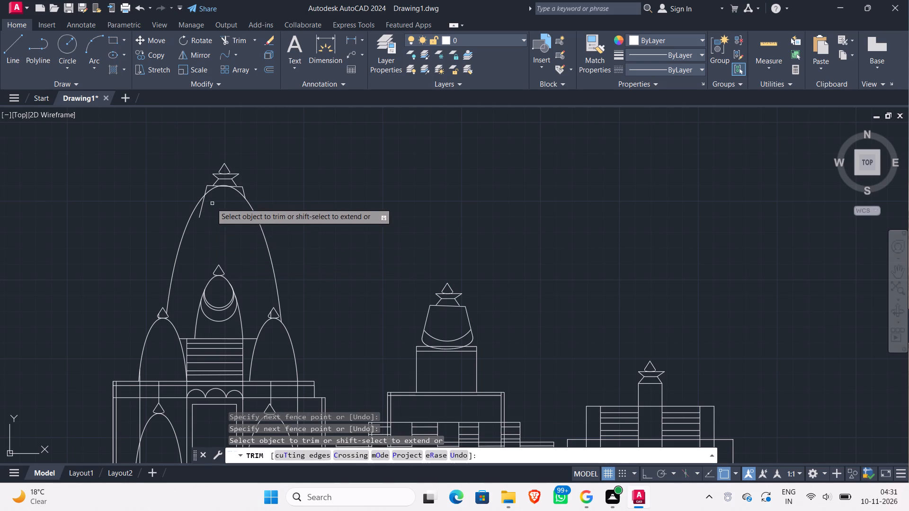
click(210, 203)
click(201, 207)
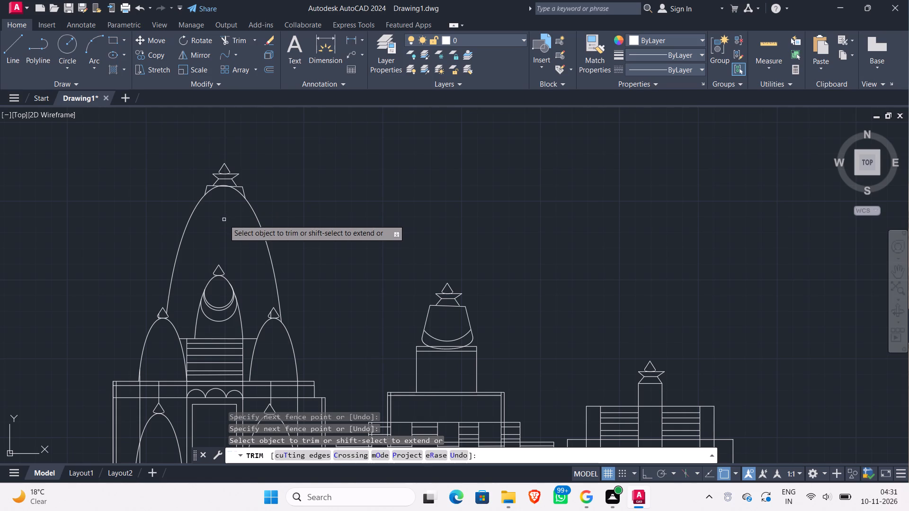
key(Escape)
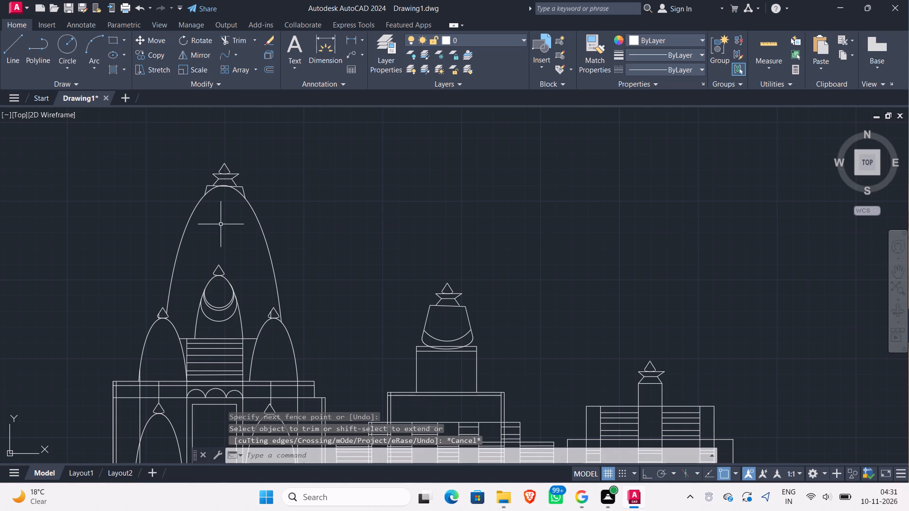
Draw a nearly horizontal line about 1'-3 1/4" long across the main tower's peak, just below the copied dome's top edge.
key(l)
key(Return)
scroll(215, 214, up, 2)
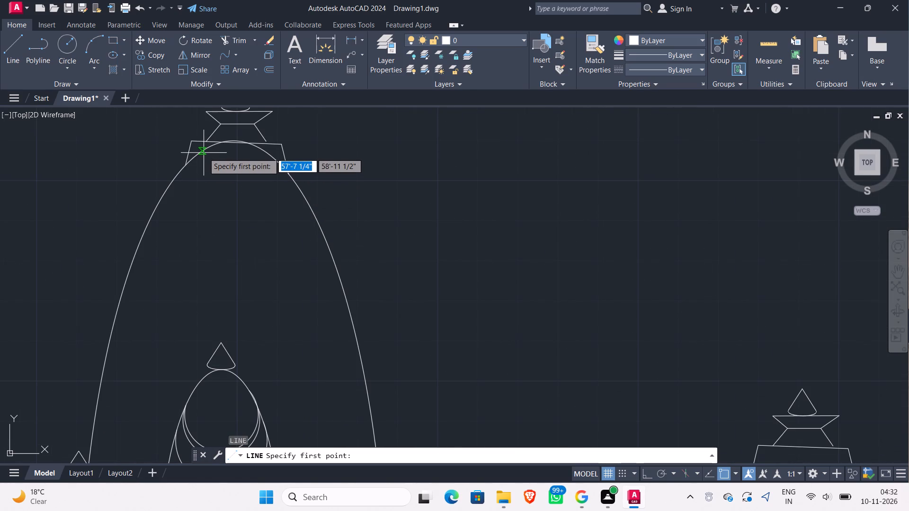
click(204, 152)
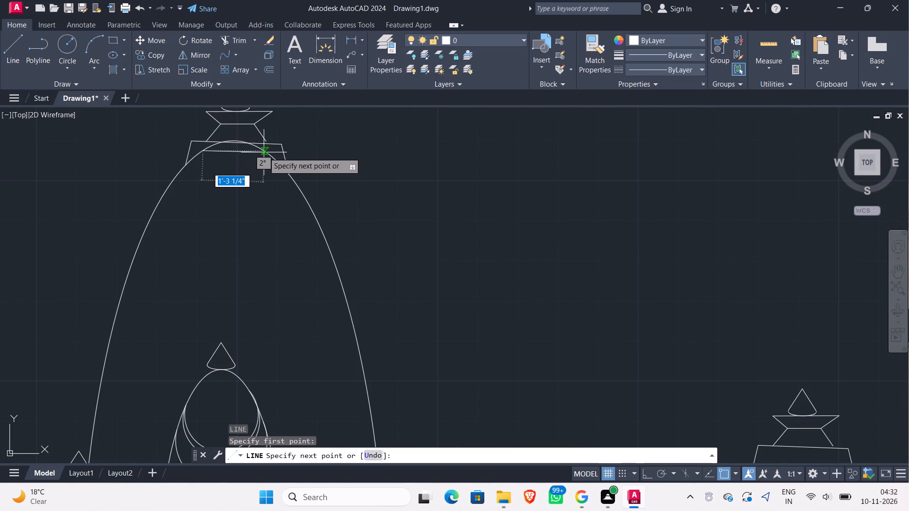
click(267, 152)
key(Escape)
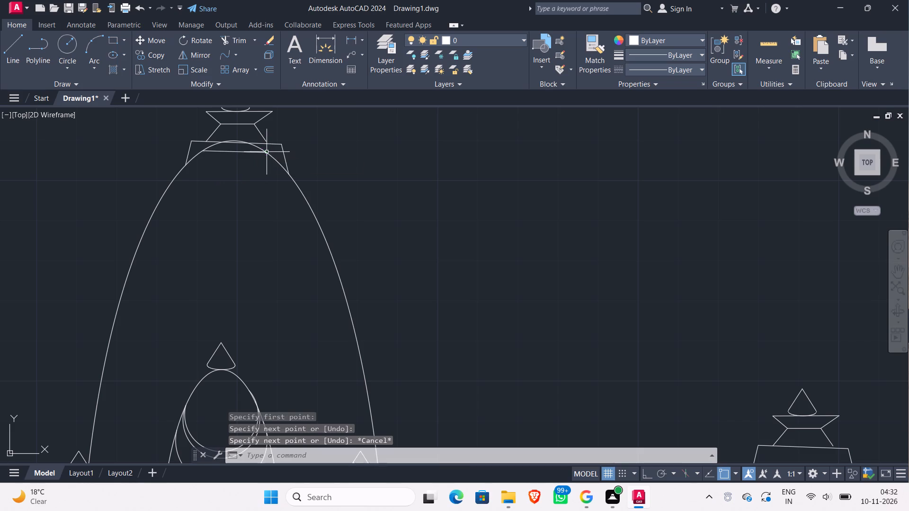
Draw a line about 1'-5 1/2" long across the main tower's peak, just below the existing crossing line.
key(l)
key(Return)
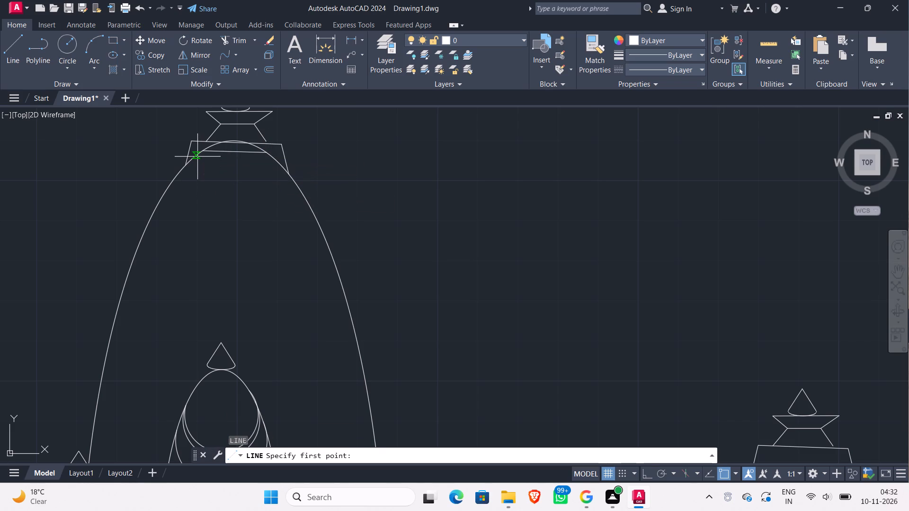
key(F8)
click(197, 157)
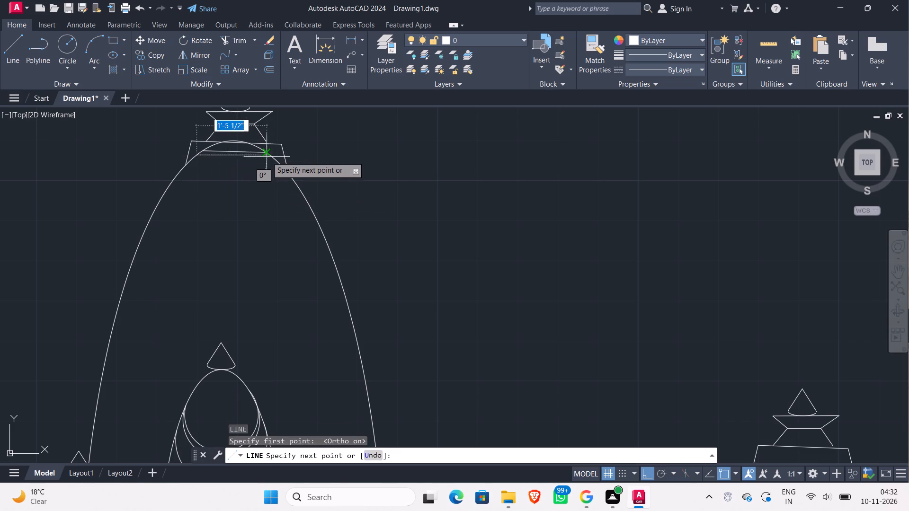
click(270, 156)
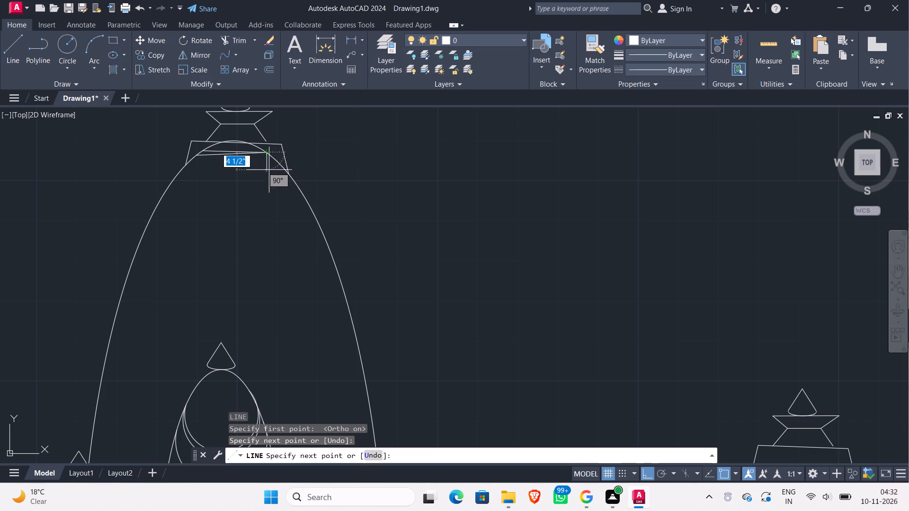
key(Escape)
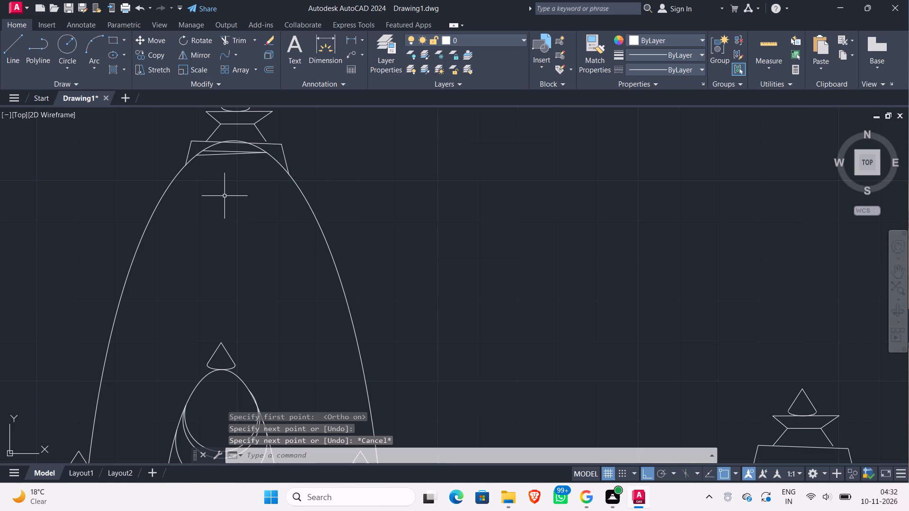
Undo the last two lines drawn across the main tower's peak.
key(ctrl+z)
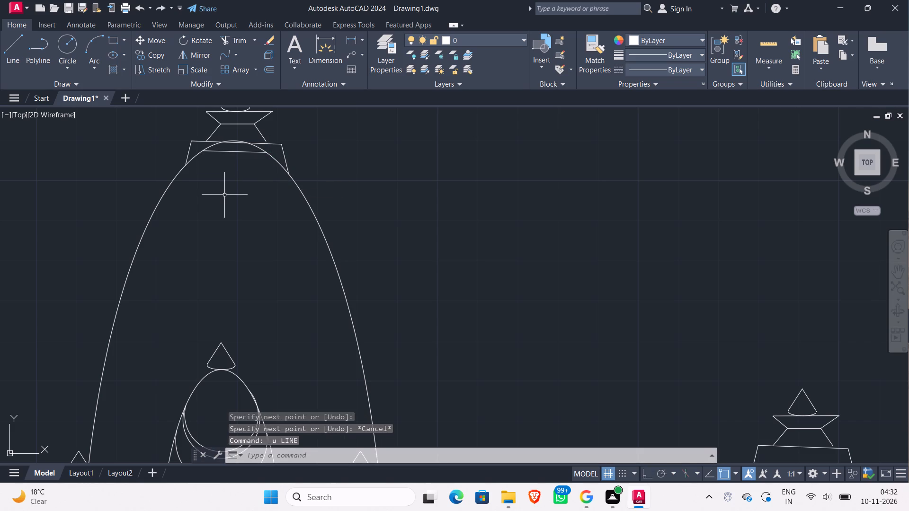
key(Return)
Draw two closely spaced horizontal lines across the main tower's peak between its curved sides, the upper about 1'-4 3/4" long.
scroll(214, 203, up, 2)
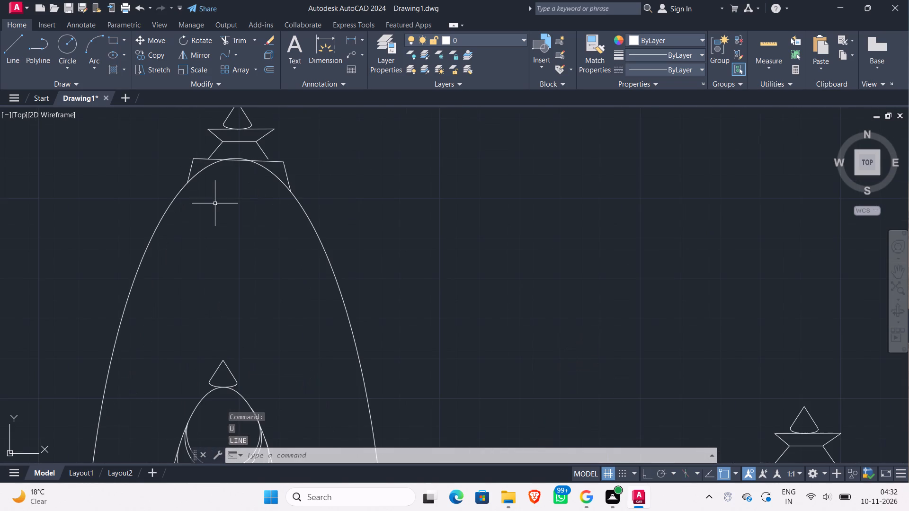
key(l)
key(Return)
scroll(214, 198, up, 2)
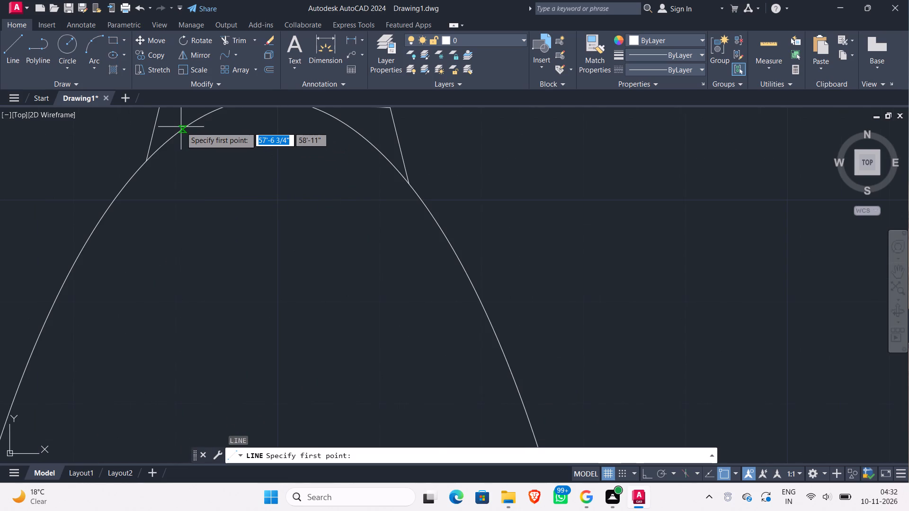
click(181, 127)
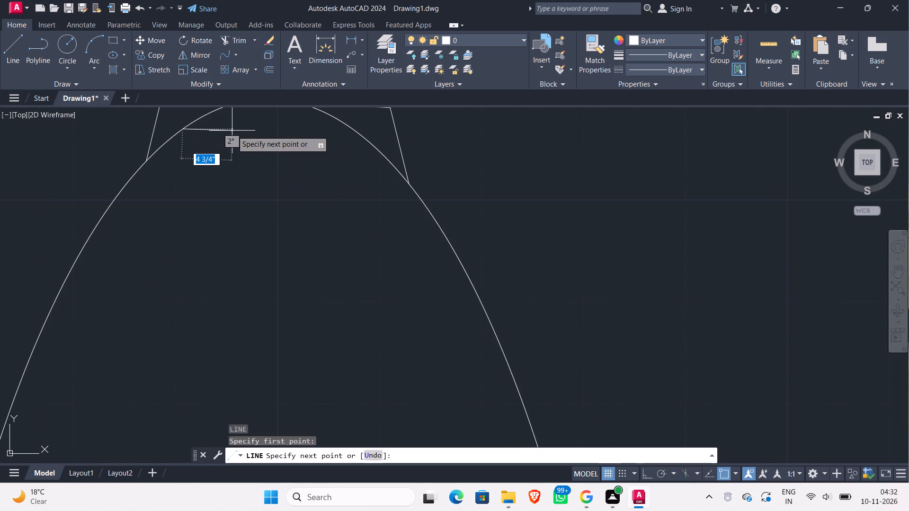
key(F8)
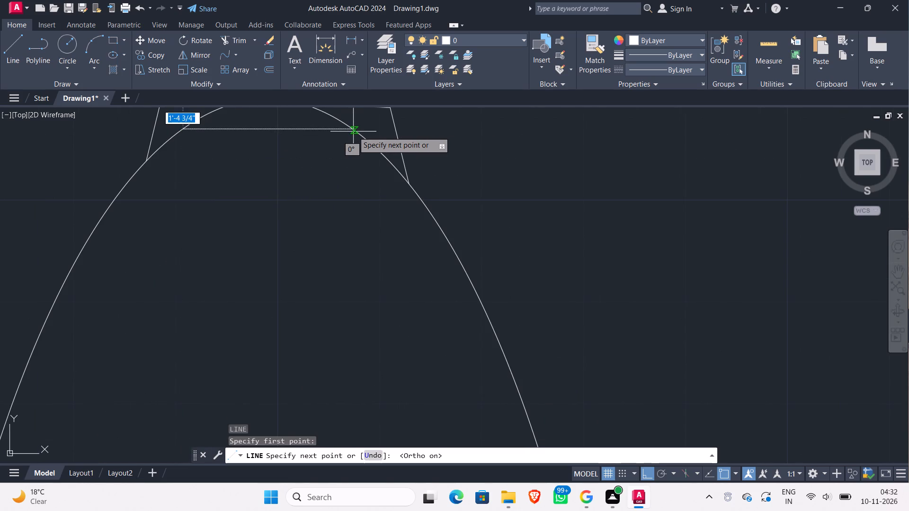
click(355, 127)
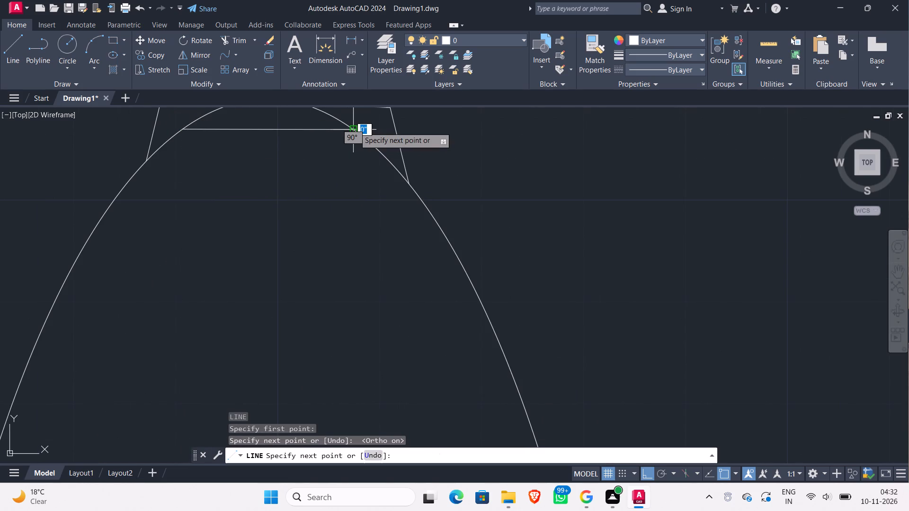
key(Escape)
key(l)
key(Return)
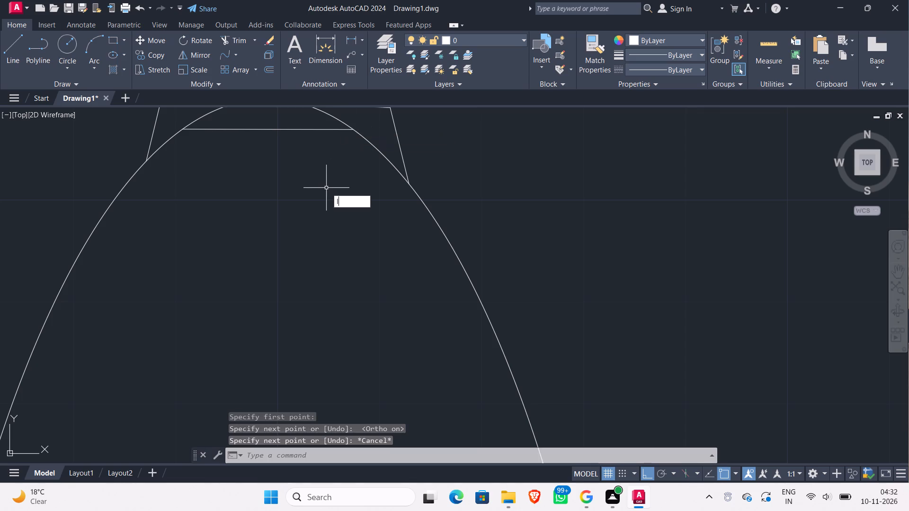
click(176, 136)
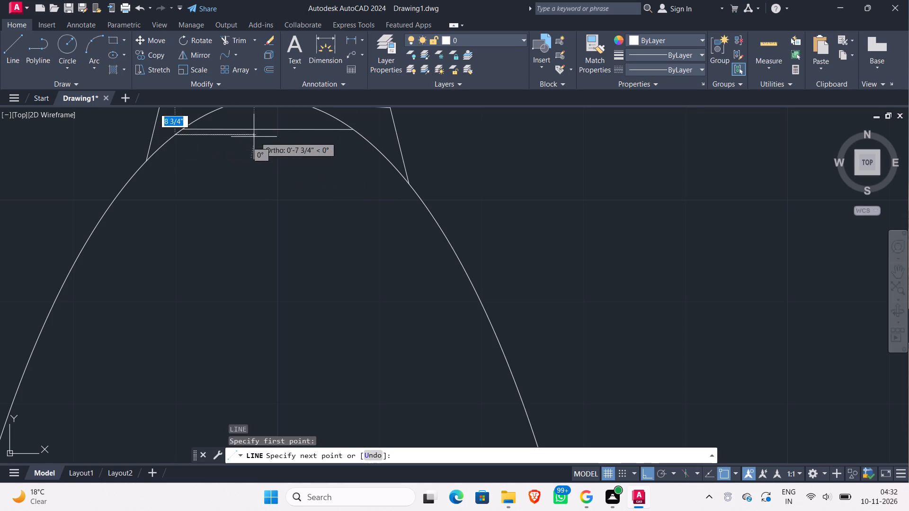
click(359, 137)
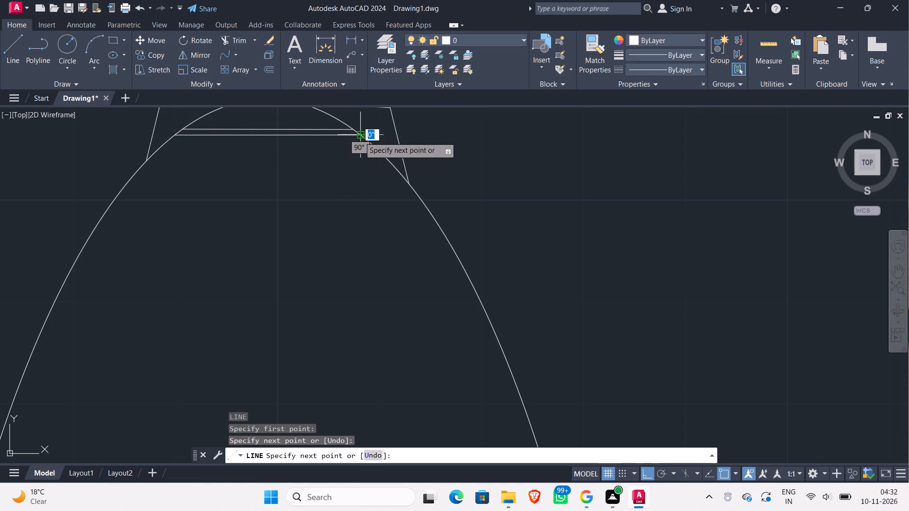
key(Escape)
Draw two more lines below them across the tower's curved outline, about 1'-8" and 1'-10" long.
key(Return)
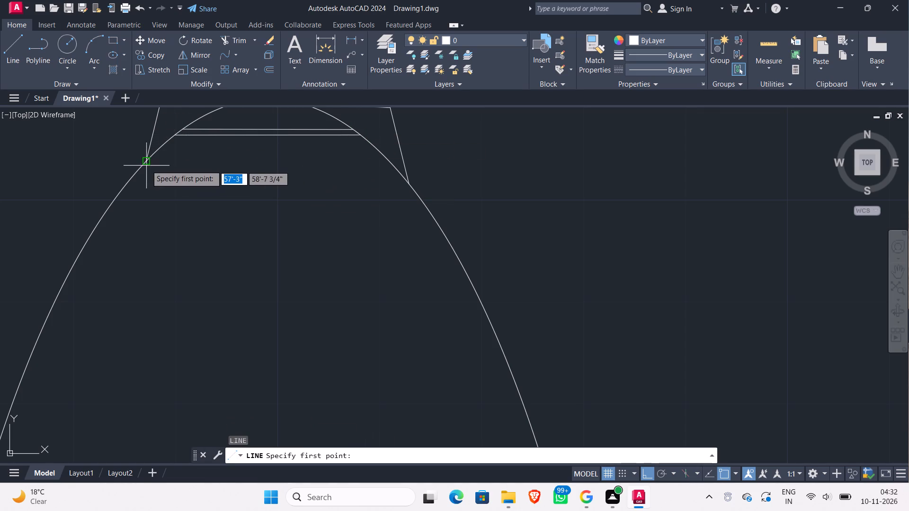
click(164, 141)
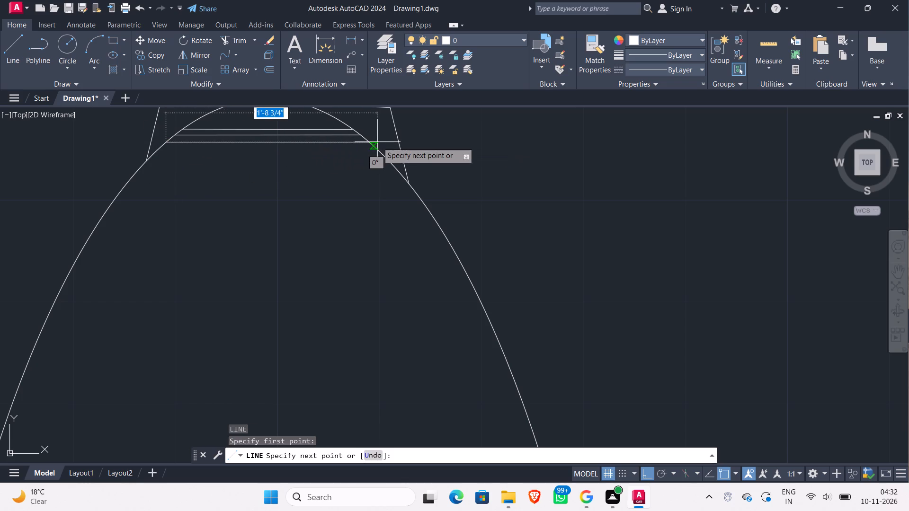
click(374, 142)
key(Escape)
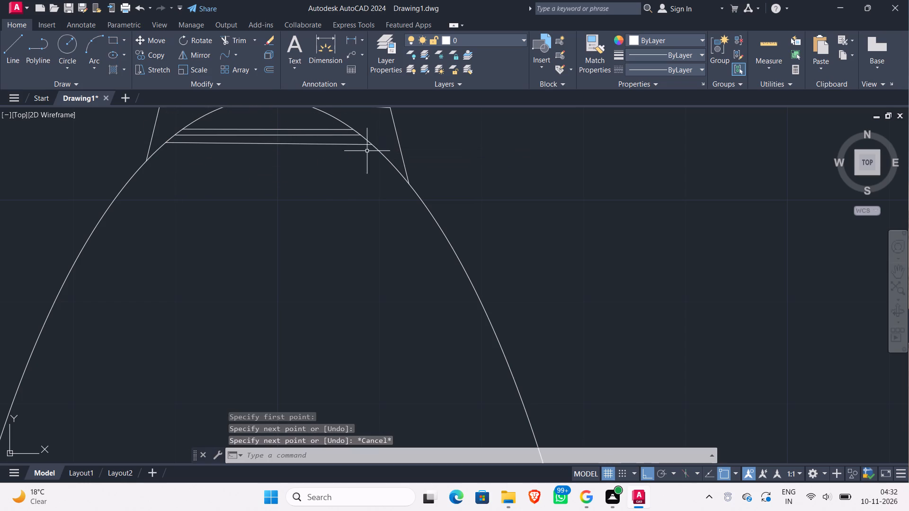
key(l)
key(Return)
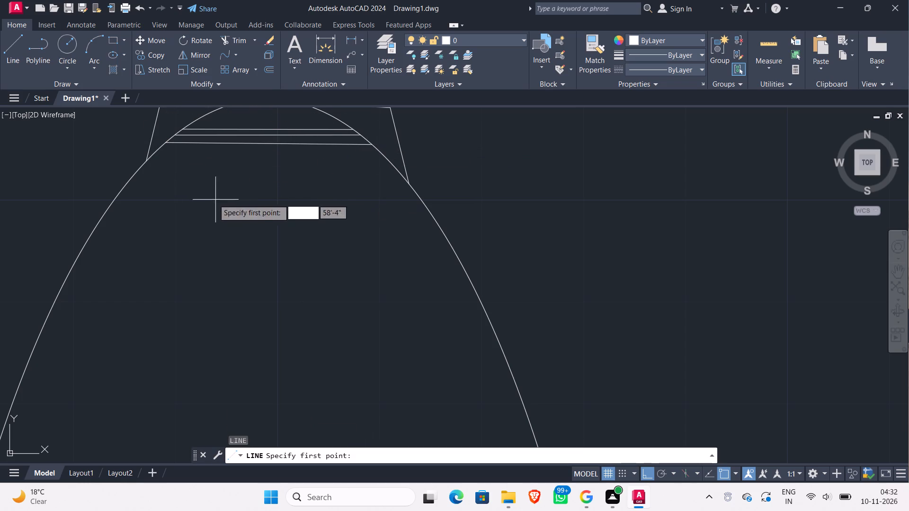
click(158, 152)
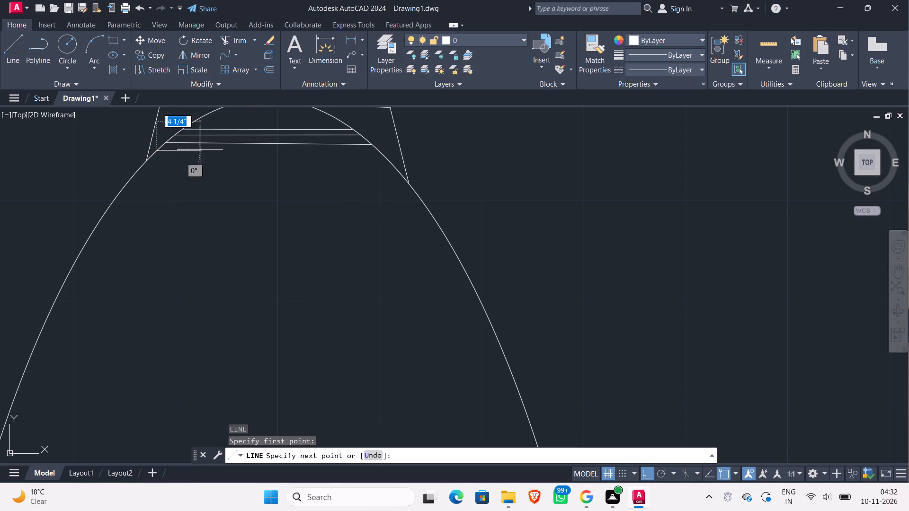
click(381, 152)
key(Escape)
Compare the drafted side elevation with the reference side elevation, from the base up to the tower tops.
scroll(455, 175, down, 3)
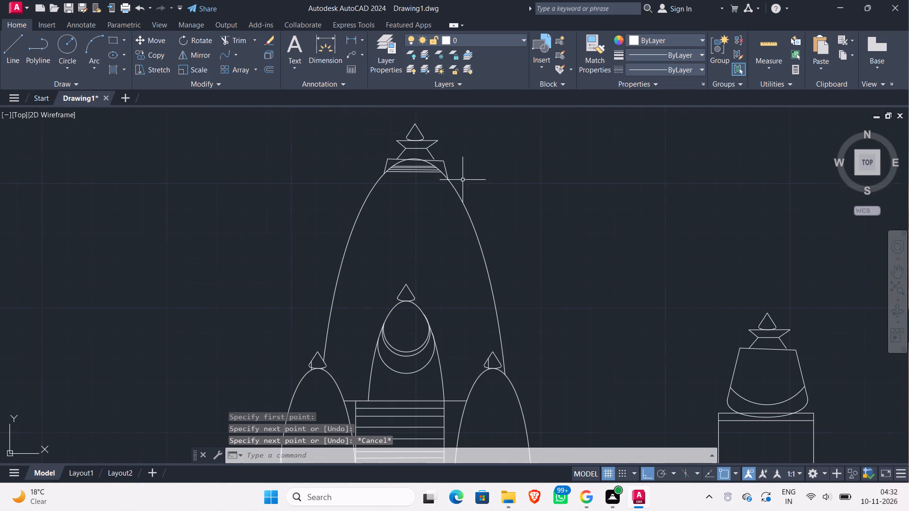
middle_drag(483, 186, 366, 205)
scroll(366, 204, down, 1)
scroll(421, 263, down, 2)
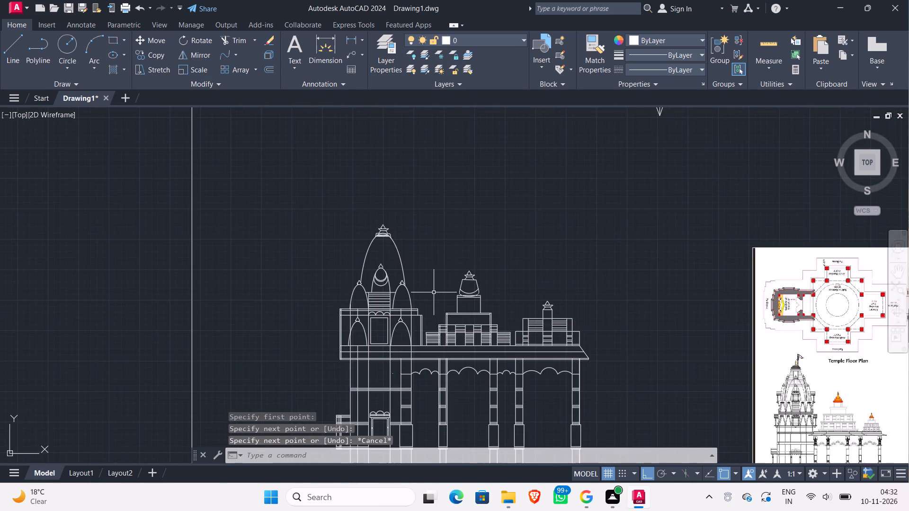
middle_drag(434, 292, 310, 205)
scroll(309, 203, down, 1)
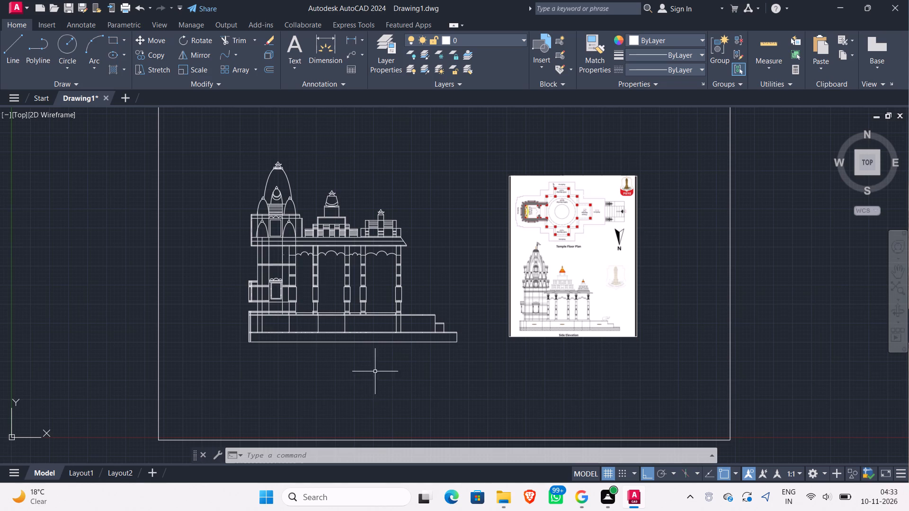
scroll(590, 342, up, 2)
scroll(515, 307, up, 2)
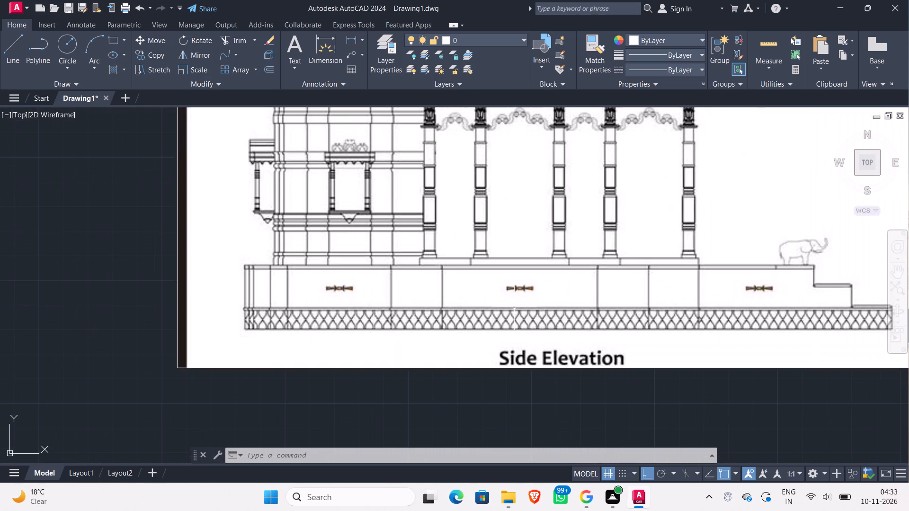
scroll(514, 307, down, 5)
middle_drag(381, 335, 385, 388)
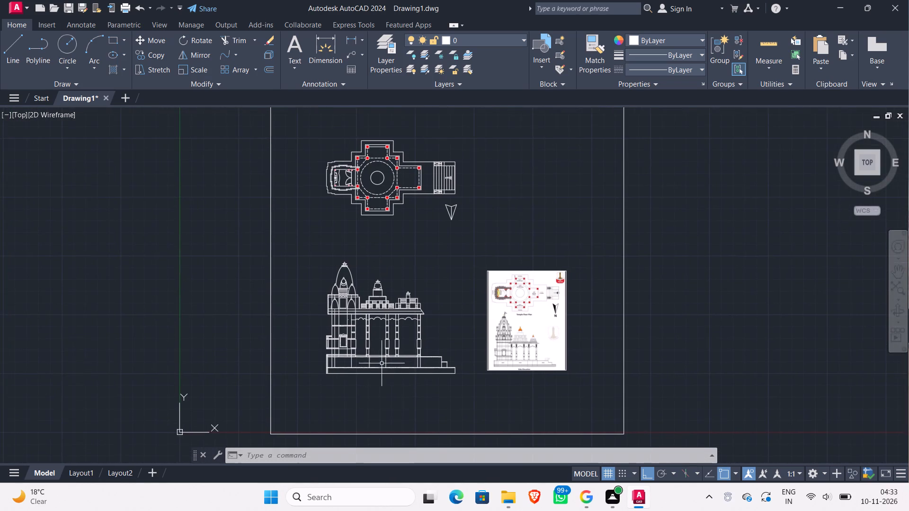
scroll(382, 349, up, 2)
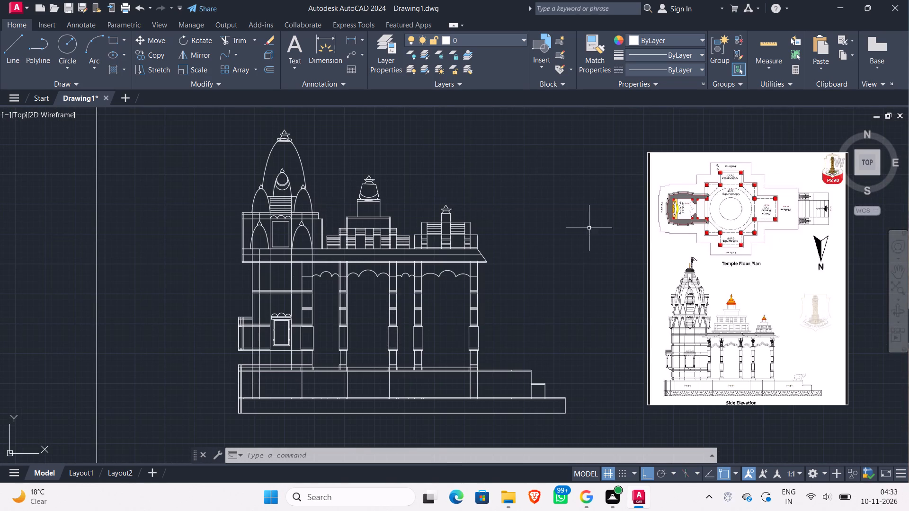
scroll(713, 247, up, 2)
scroll(529, 235, down, 2)
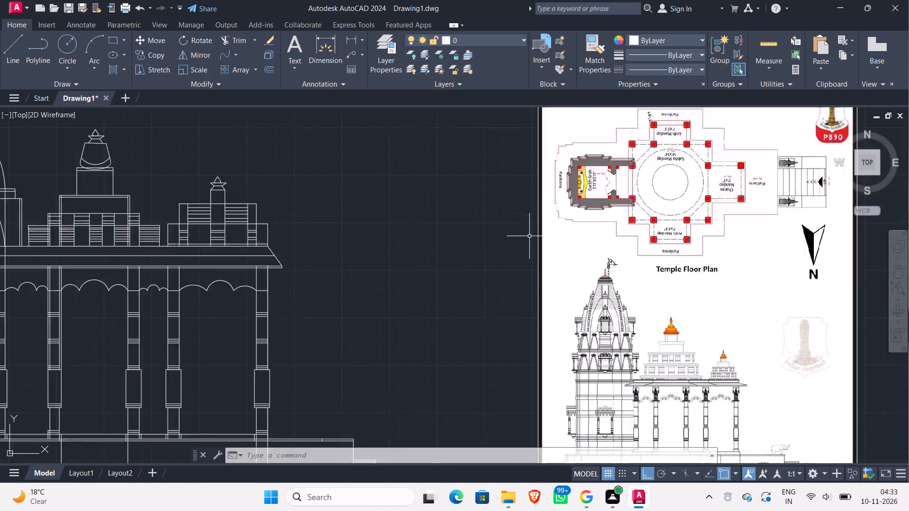
Draw a vertical line beside the main tower's finial, from above its tip down to the flared band's top edge.
middle_drag(461, 209, 529, 381)
scroll(243, 292, up, 1)
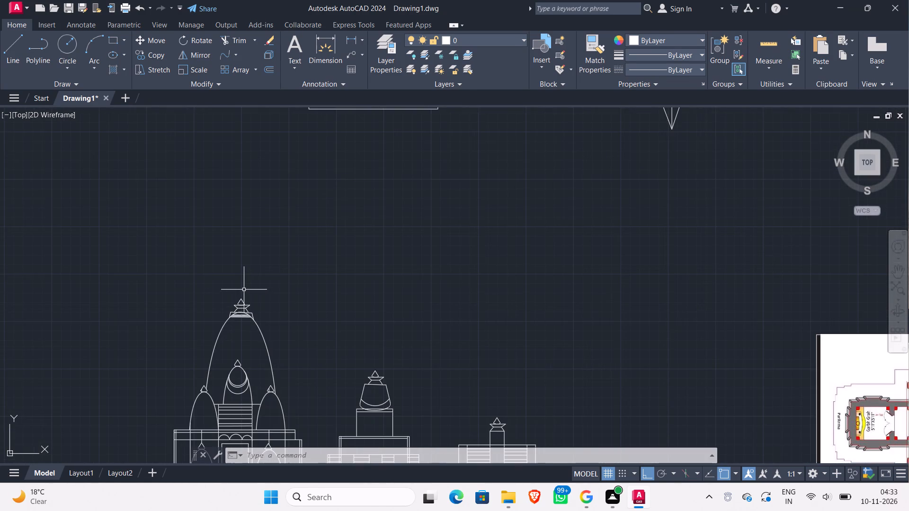
scroll(246, 290, up, 3)
key(l)
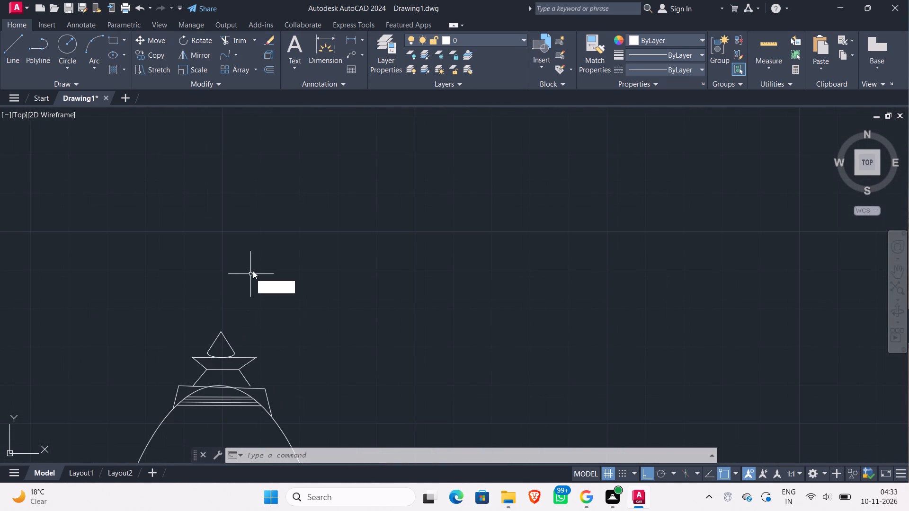
key(Return)
scroll(243, 264, down, 2)
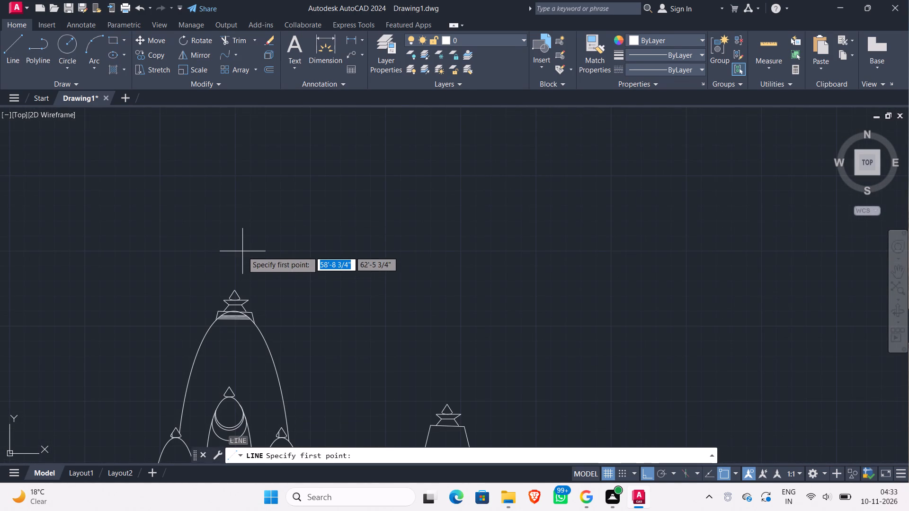
click(242, 251)
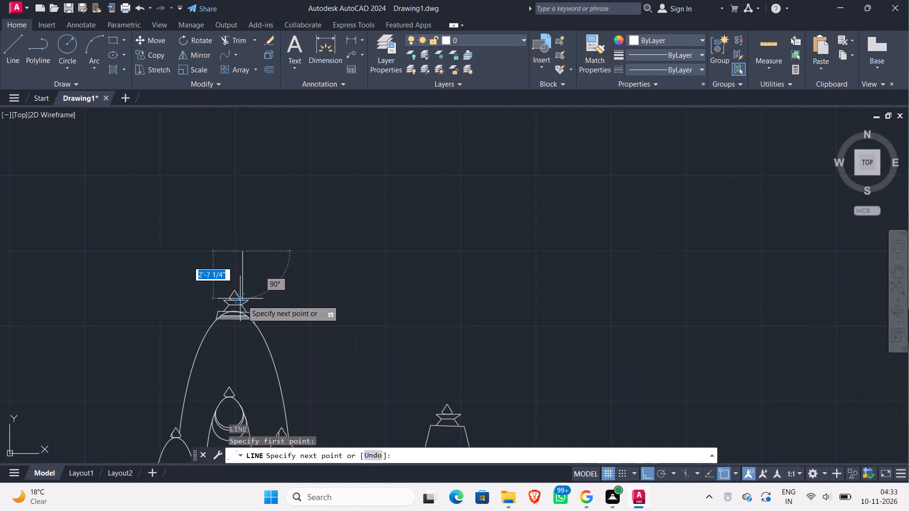
scroll(242, 300, up, 3)
click(242, 301)
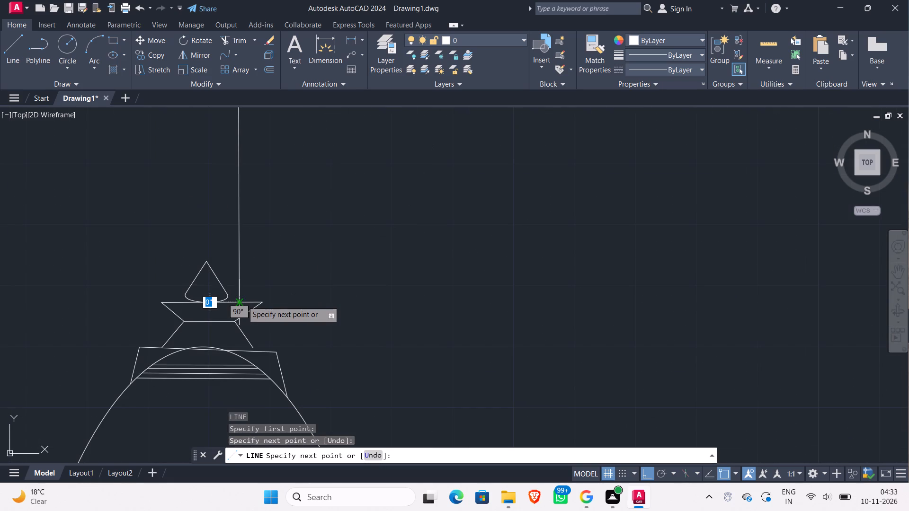
key(Escape)
scroll(276, 248, down, 1)
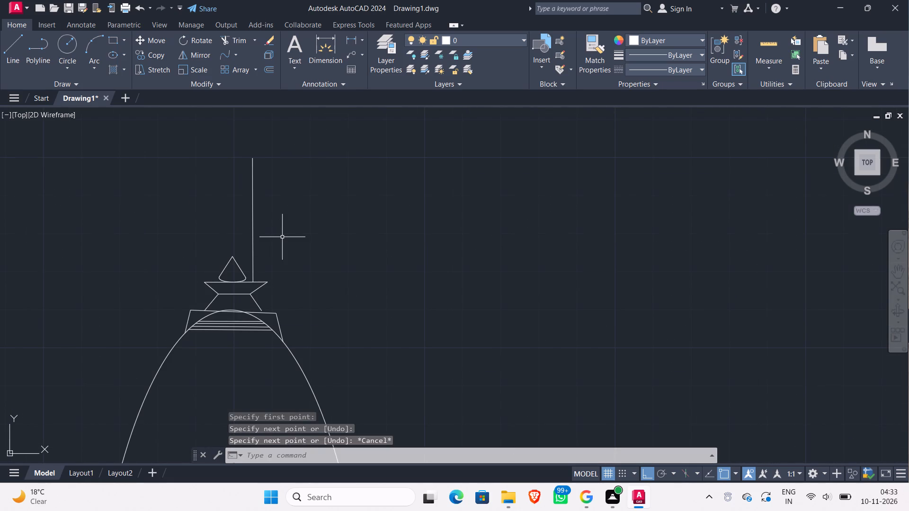
Draw a short top edge and a parallel second side down to the flared band, forming a narrow flagpole.
key(l)
key(Return)
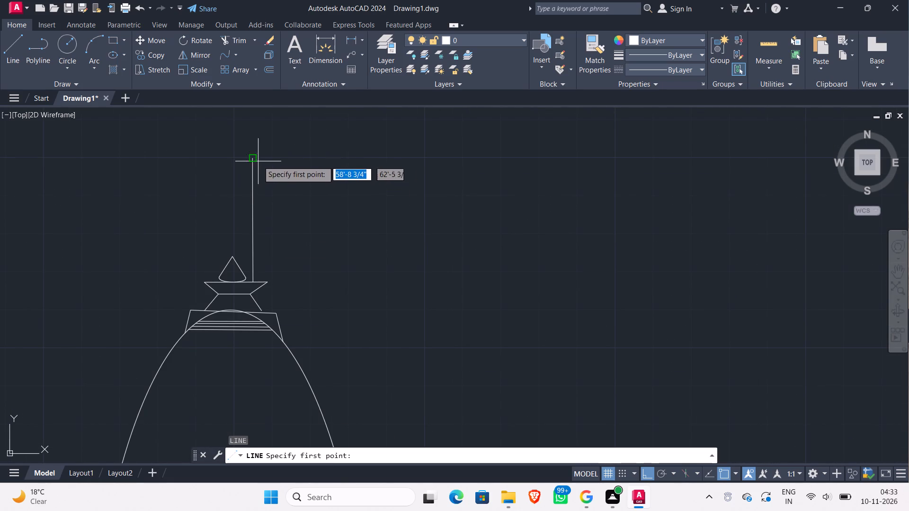
scroll(259, 159, up, 1)
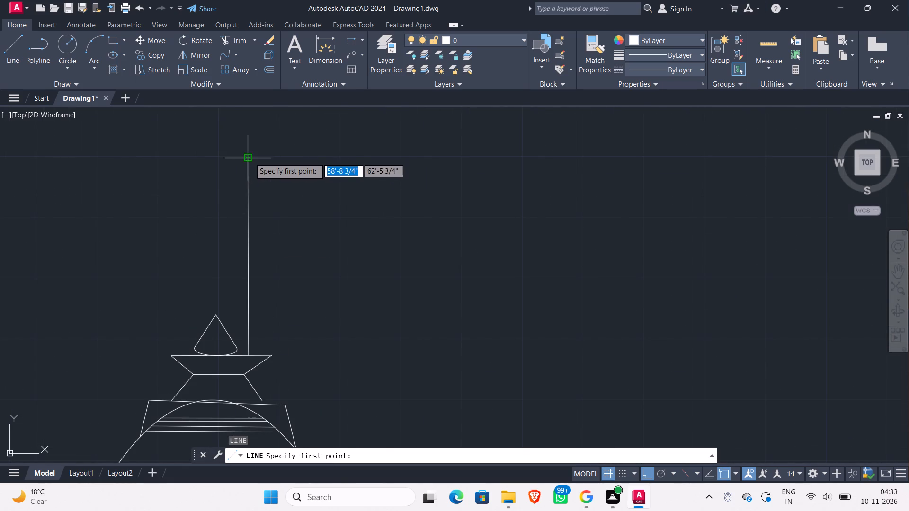
click(250, 158)
click(257, 158)
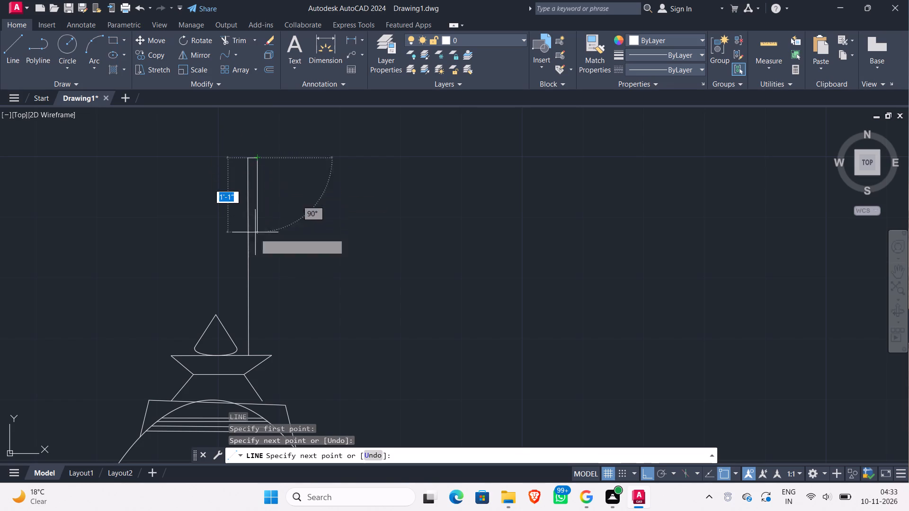
click(257, 357)
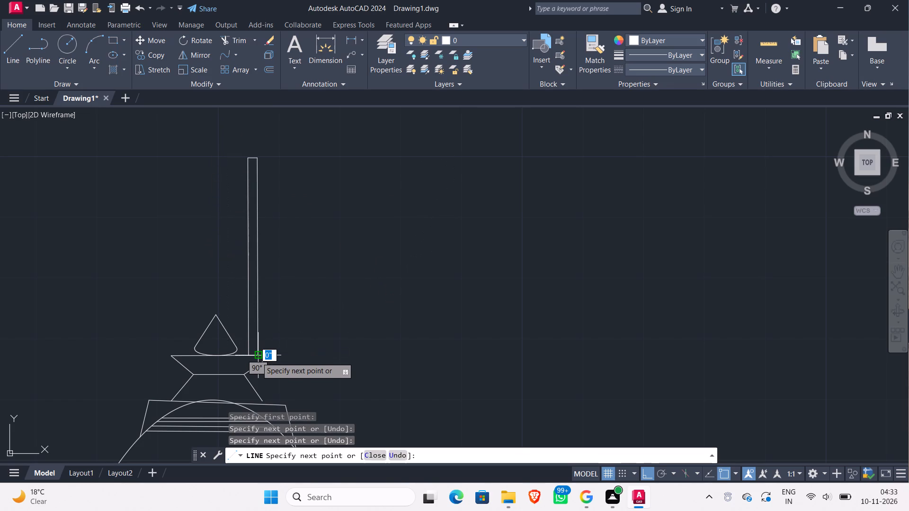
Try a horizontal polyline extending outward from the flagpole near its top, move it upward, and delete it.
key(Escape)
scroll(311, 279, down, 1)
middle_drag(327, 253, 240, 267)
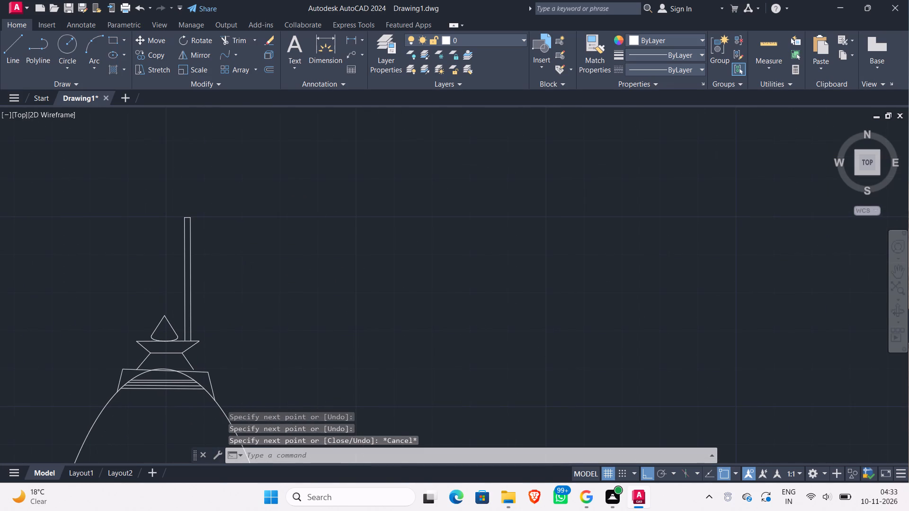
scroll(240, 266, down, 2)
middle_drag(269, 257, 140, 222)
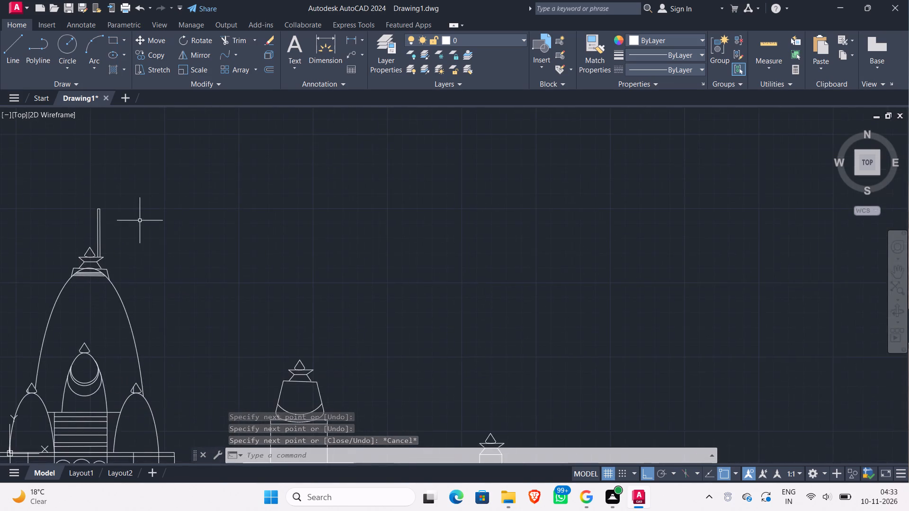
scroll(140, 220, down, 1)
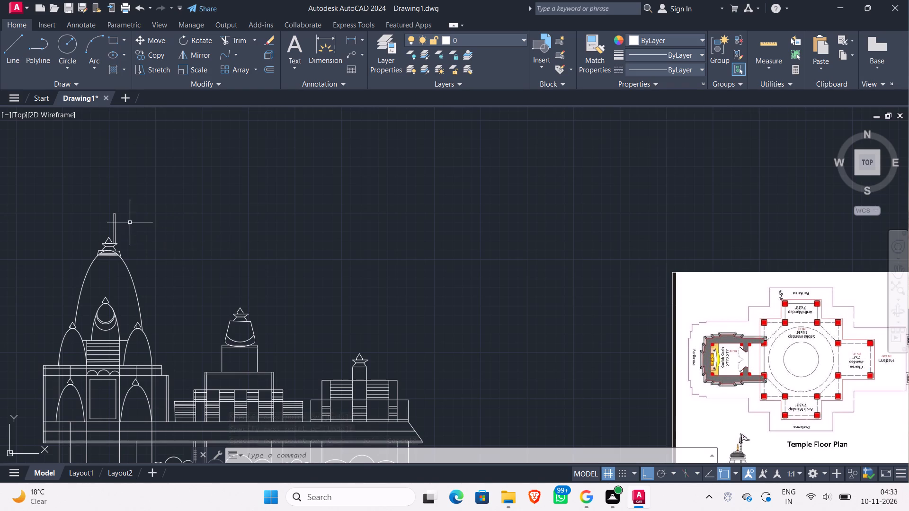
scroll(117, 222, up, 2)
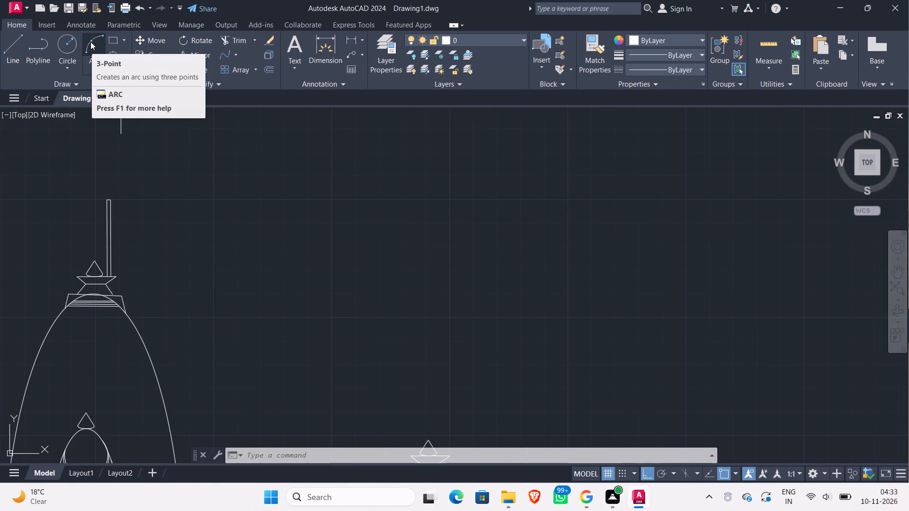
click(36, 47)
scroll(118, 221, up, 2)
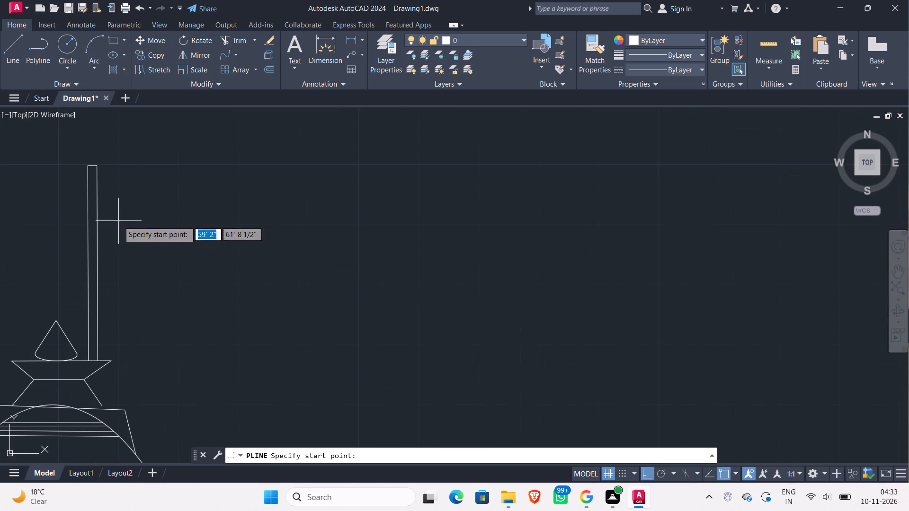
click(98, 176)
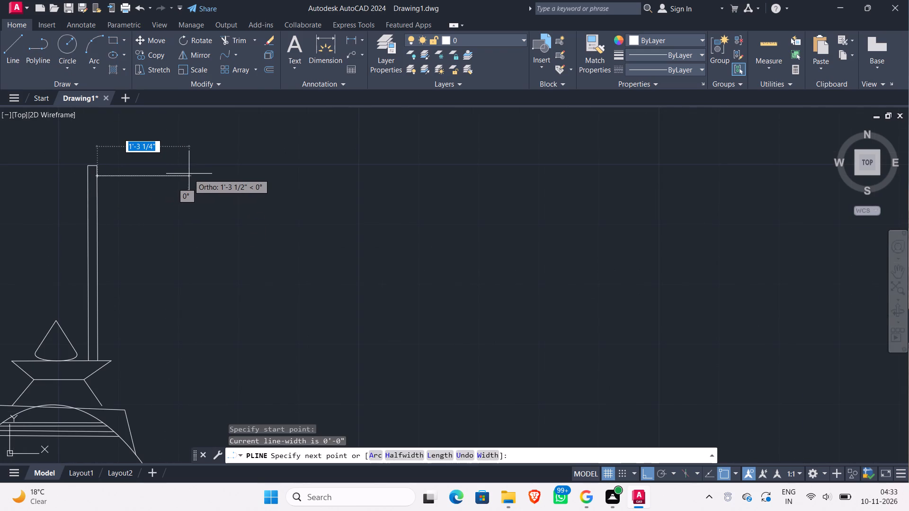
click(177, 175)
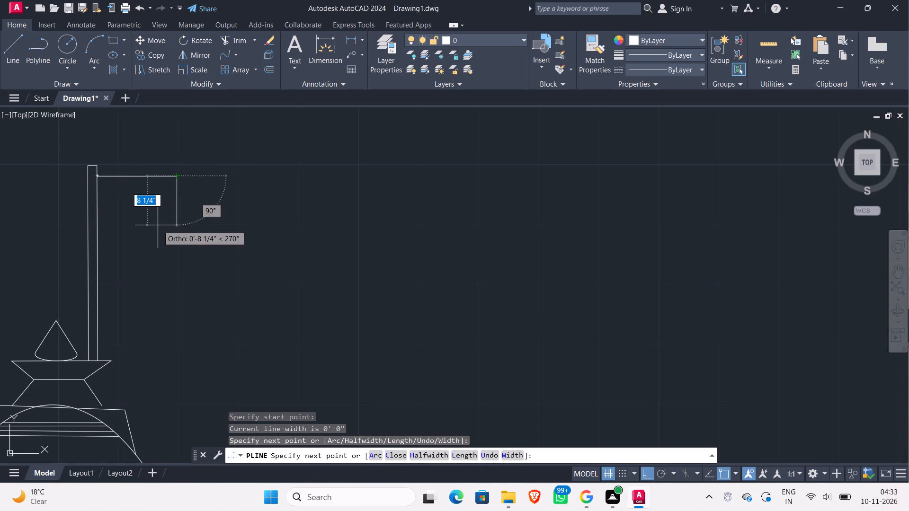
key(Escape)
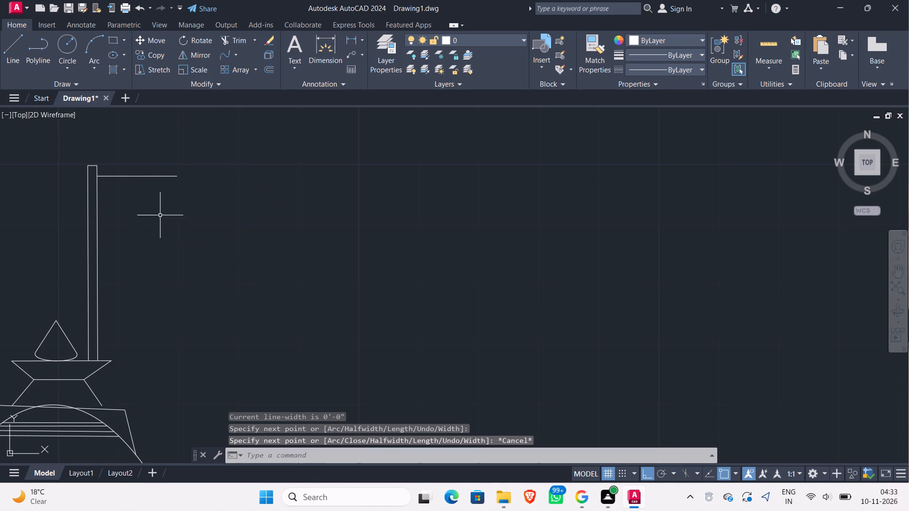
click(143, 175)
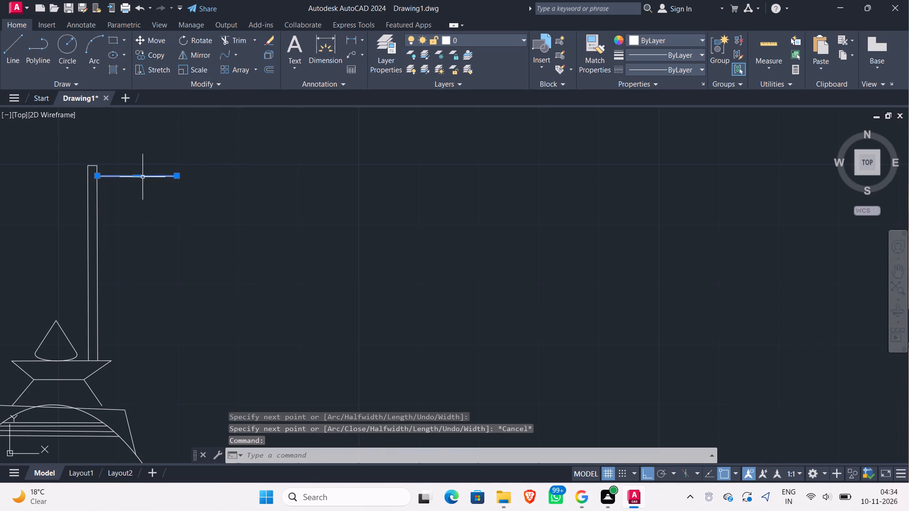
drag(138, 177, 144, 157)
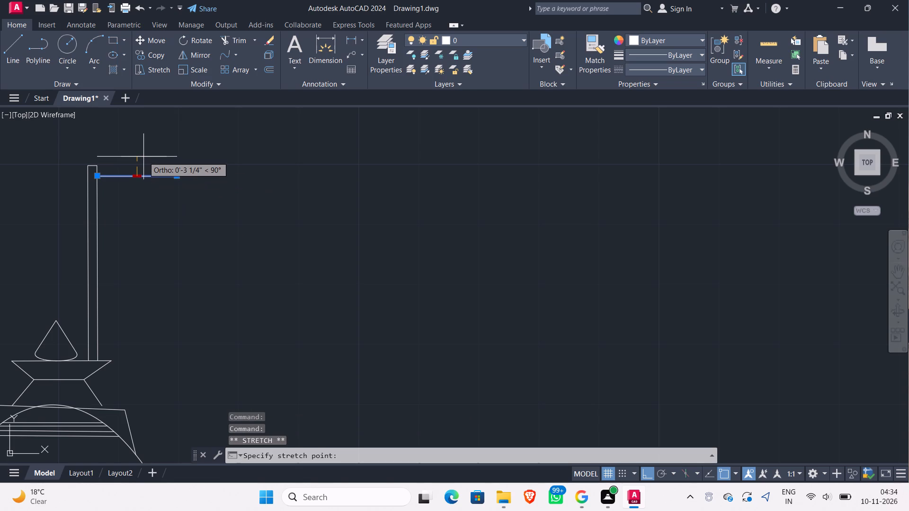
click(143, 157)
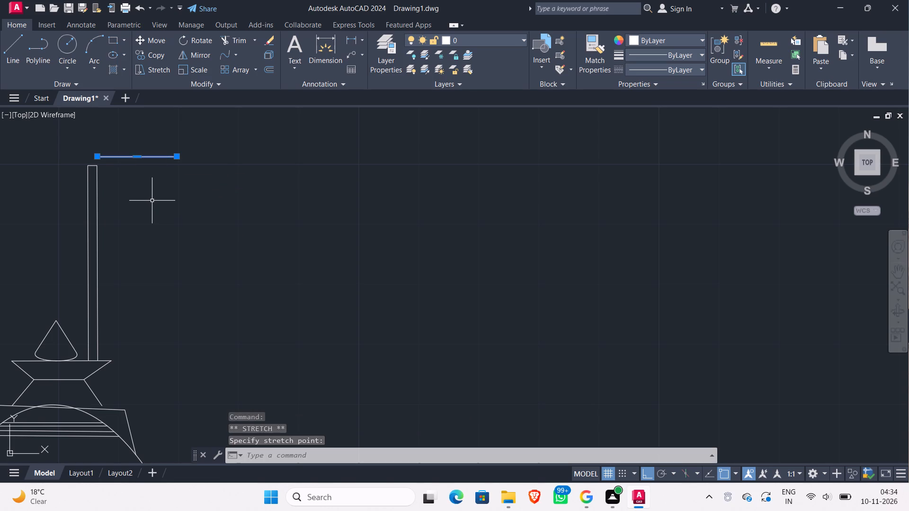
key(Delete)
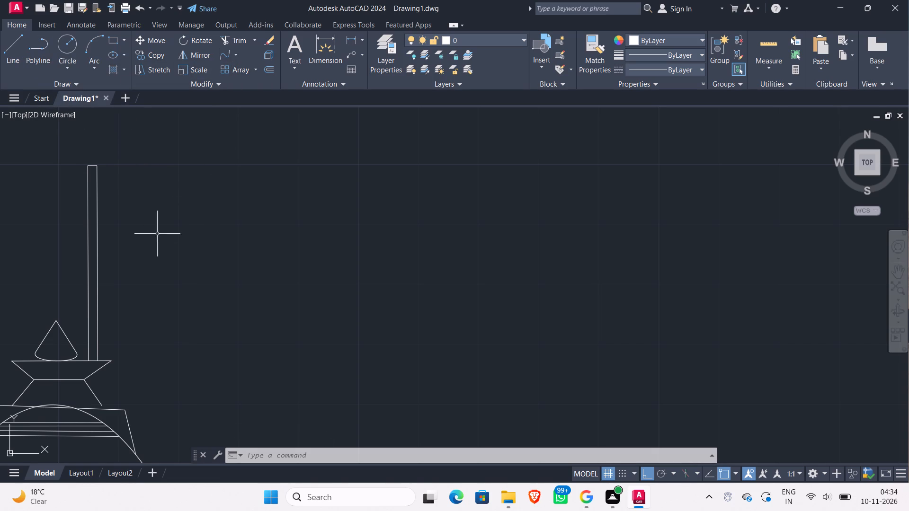
Examine the flag and pole at the main tower's peak in the reference side elevation.
scroll(173, 258, down, 2)
middle_drag(179, 263, 72, 258)
scroll(72, 258, down, 1)
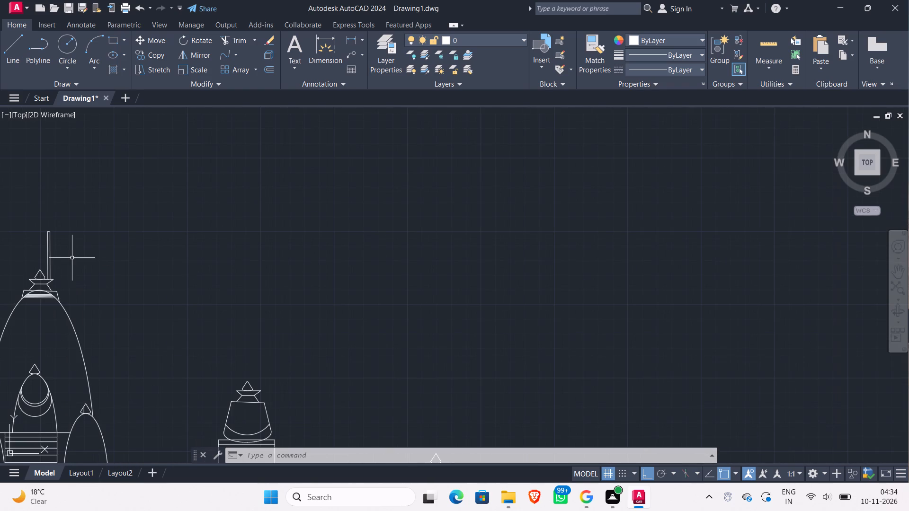
scroll(62, 245, up, 1)
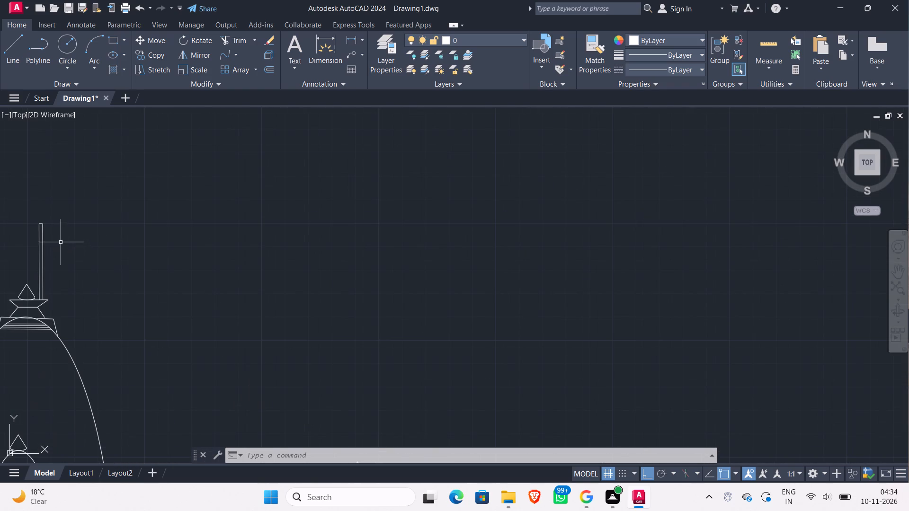
middle_drag(61, 242, 160, 245)
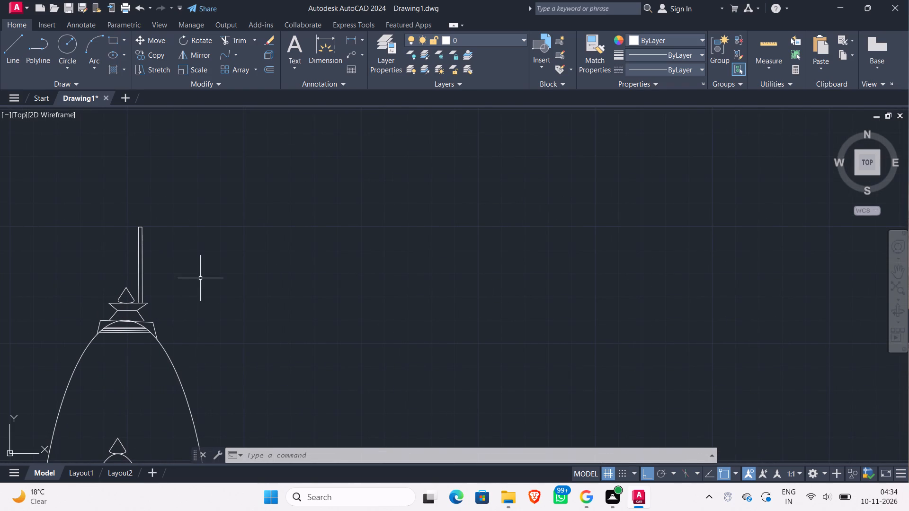
middle_drag(202, 280, 164, 278)
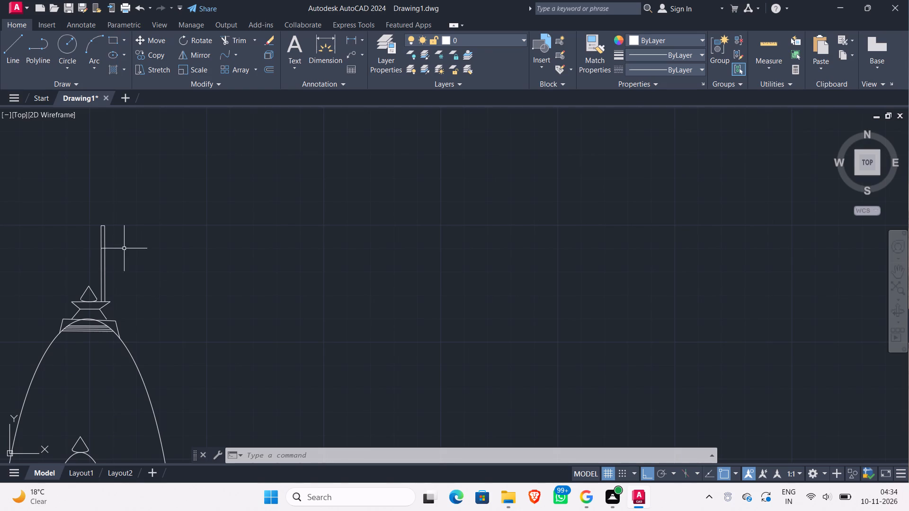
middle_drag(137, 252, 53, 243)
scroll(53, 241, down, 2)
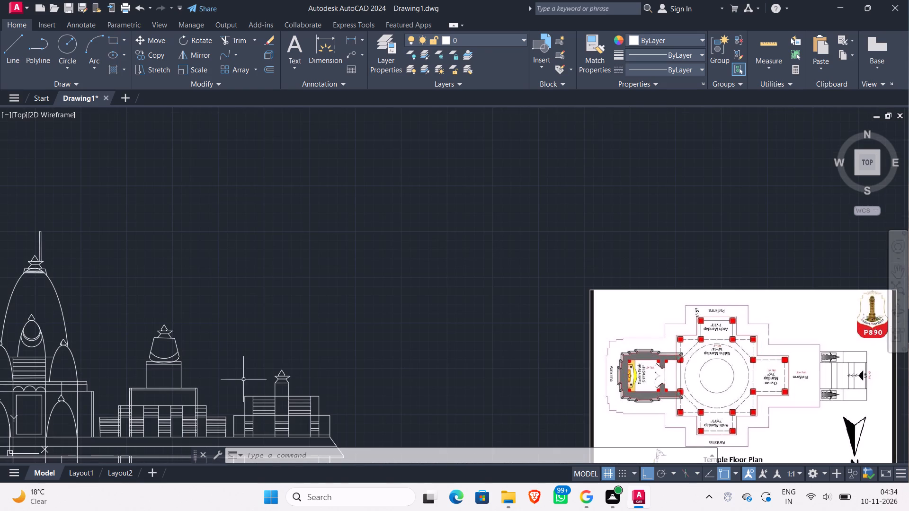
middle_drag(662, 391, 515, 246)
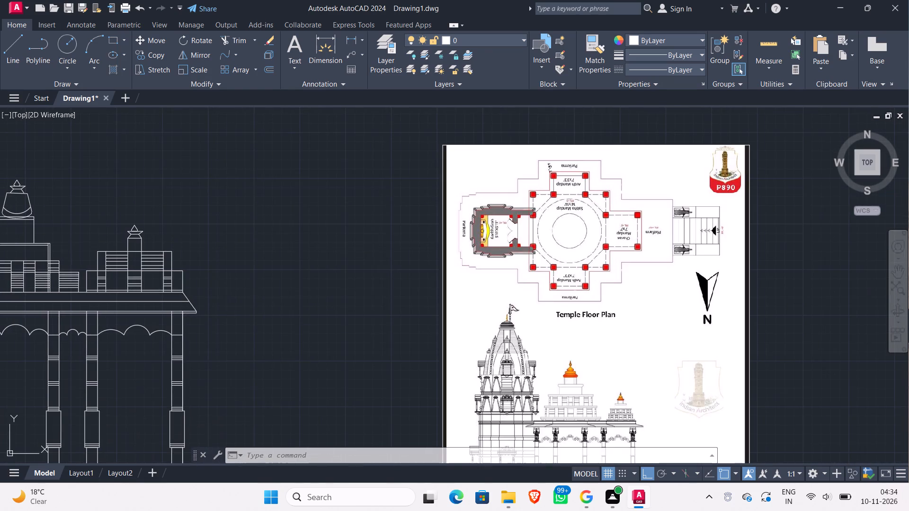
scroll(523, 361, up, 3)
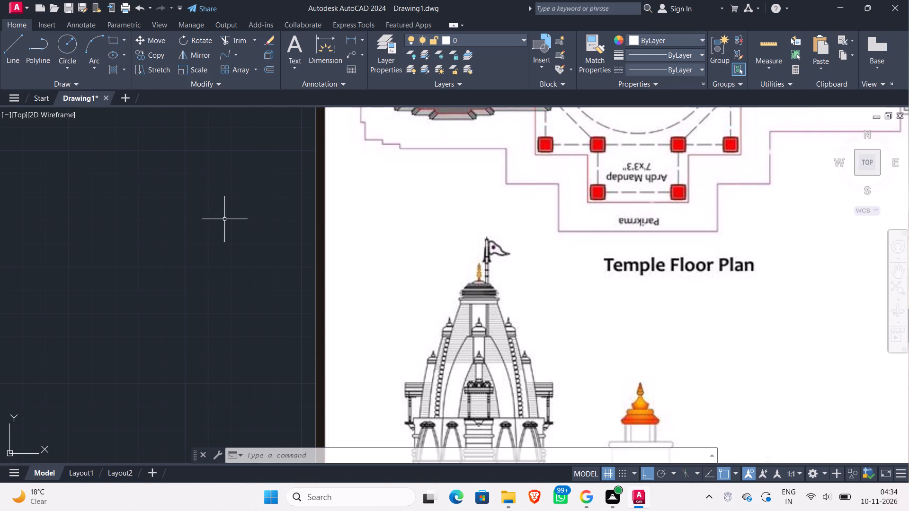
Draw a long, flat horizontal ellipse centred on the flagpole's outer side near its top, with a half-height of about 3 1/2".
scroll(219, 218, down, 1)
middle_drag(219, 217, 493, 240)
scroll(446, 241, down, 1)
middle_drag(252, 181, 470, 234)
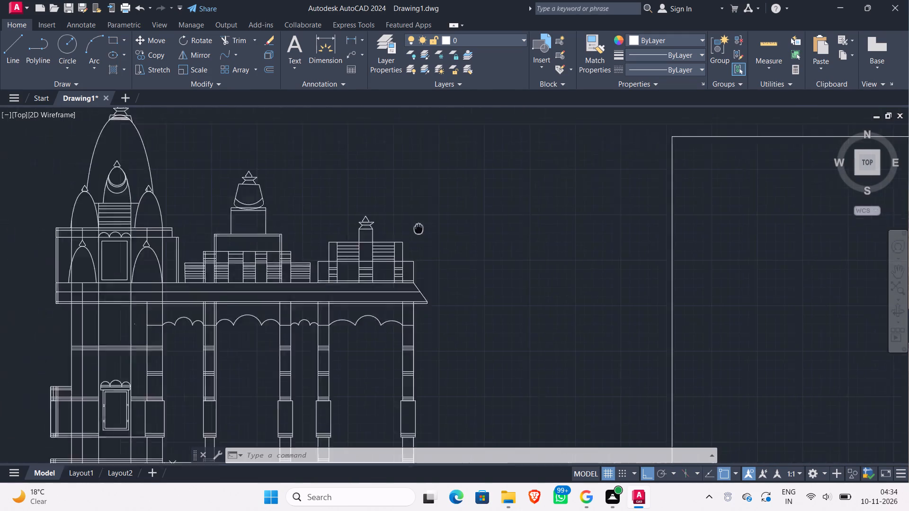
middle_drag(470, 234, 503, 239)
middle_drag(267, 139, 264, 255)
scroll(226, 219, up, 2)
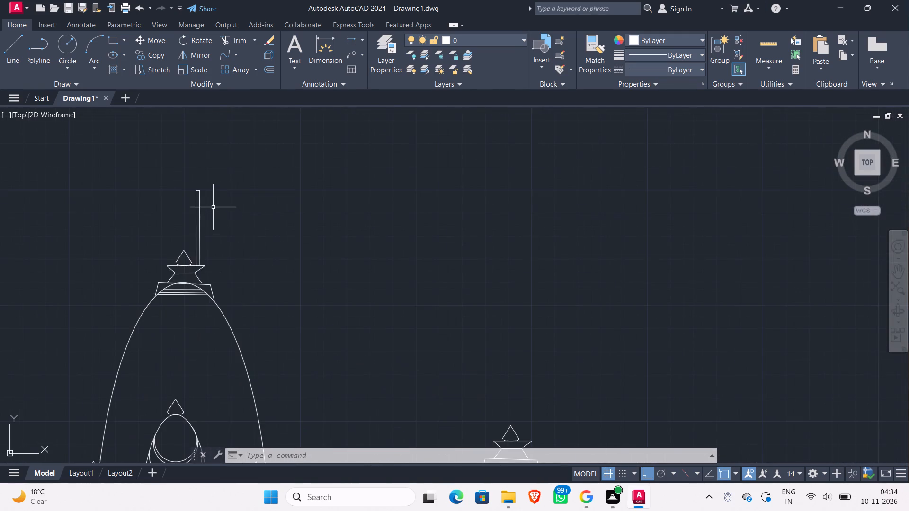
scroll(213, 206, up, 1)
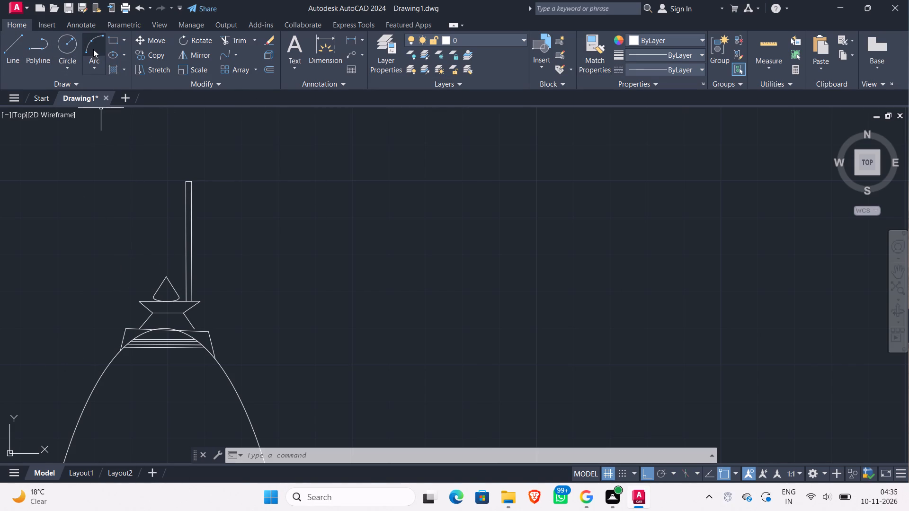
click(92, 67)
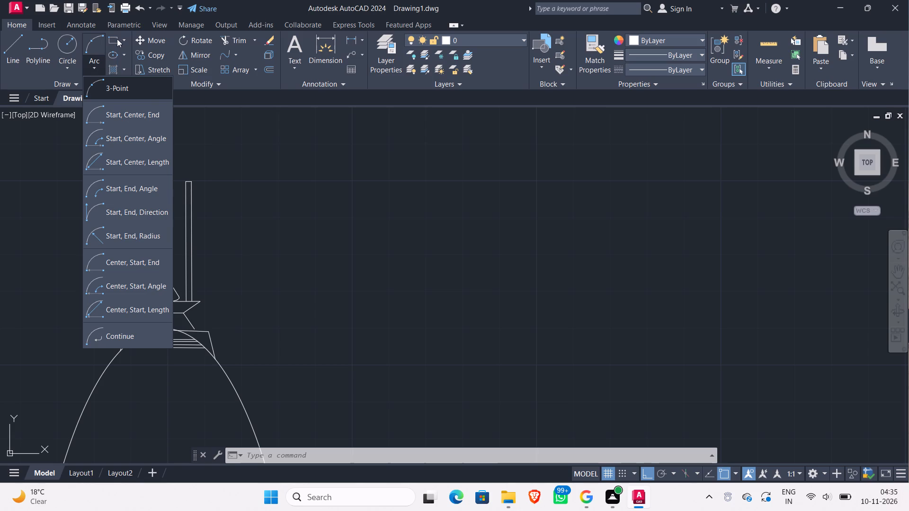
click(220, 173)
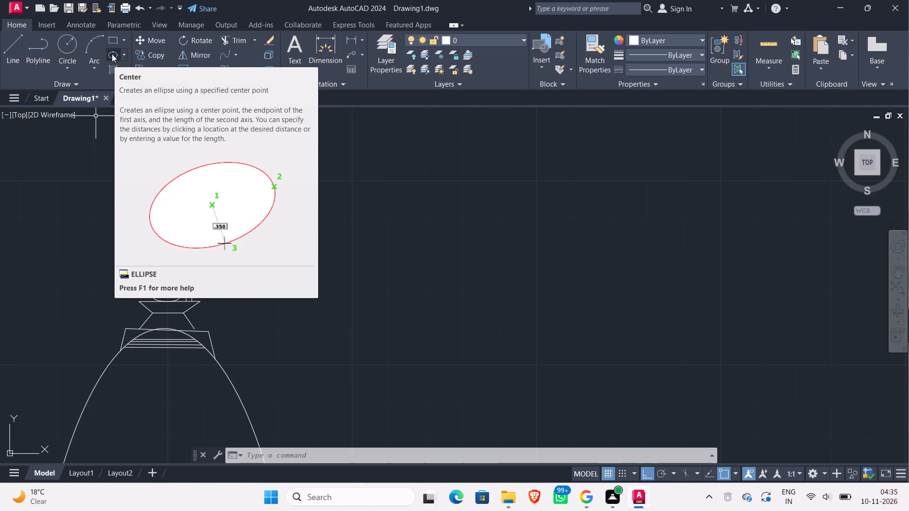
click(112, 54)
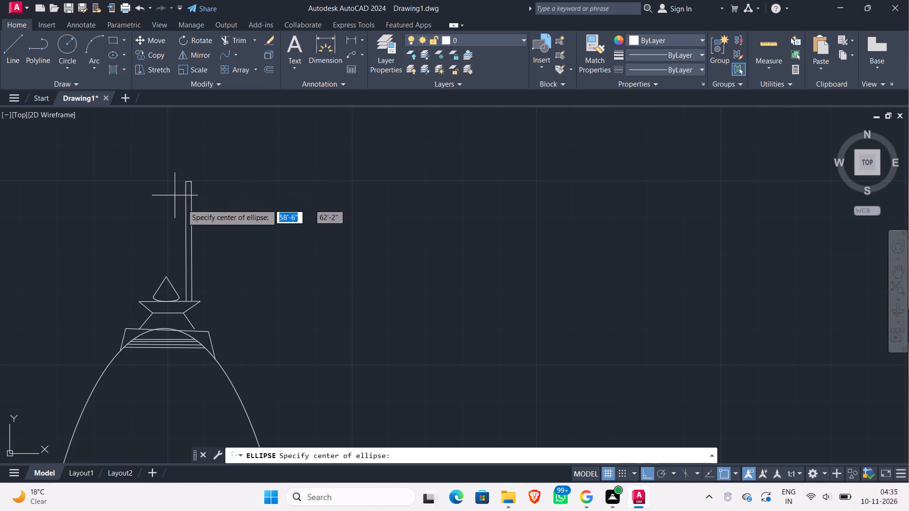
click(192, 194)
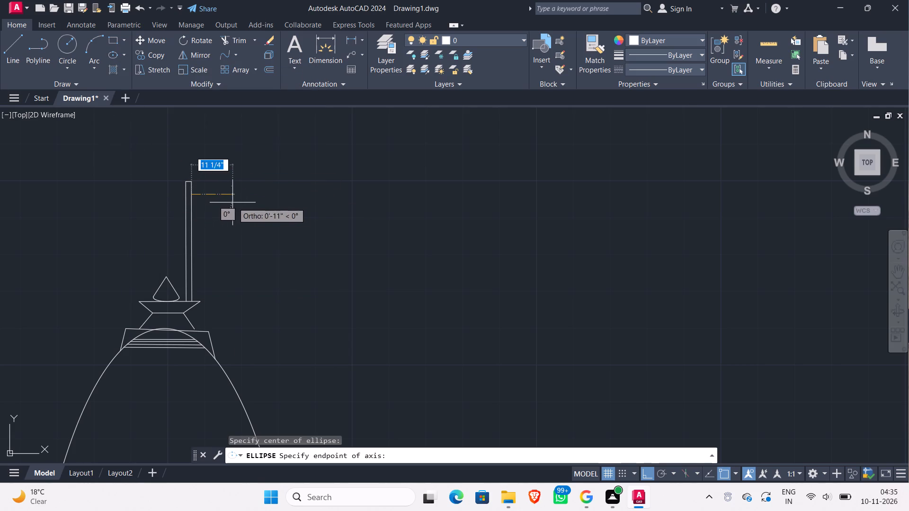
click(276, 191)
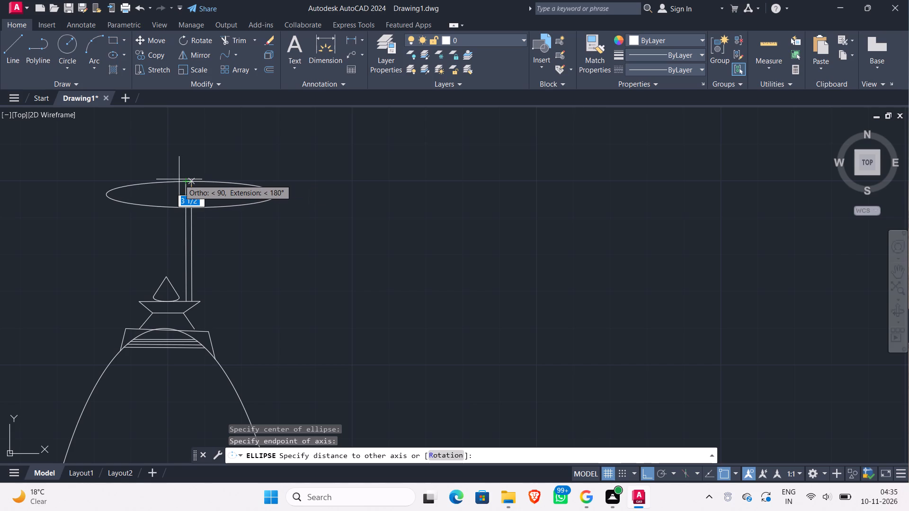
click(179, 179)
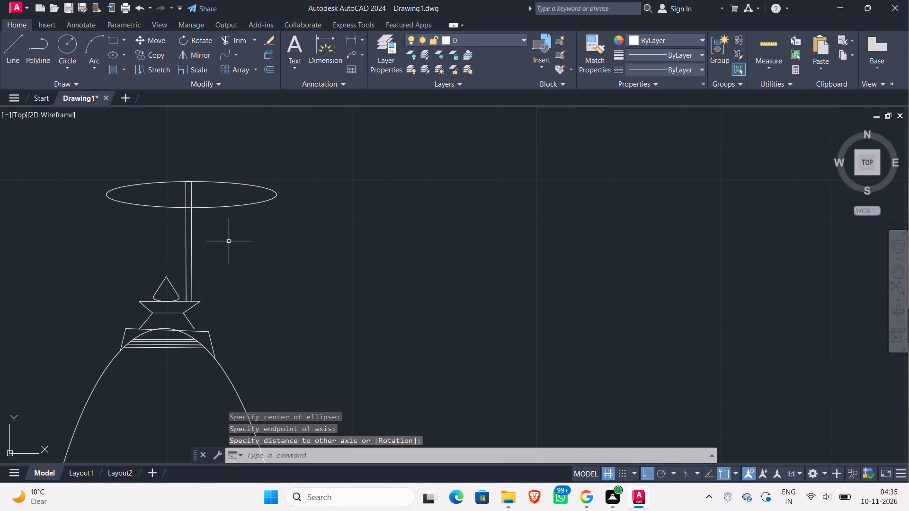
Trim away the ellipse's half on the finial side of the flagpole, leaving a rounded pennant on the other side.
key(t)
key(r)
key(Return)
key(Return)
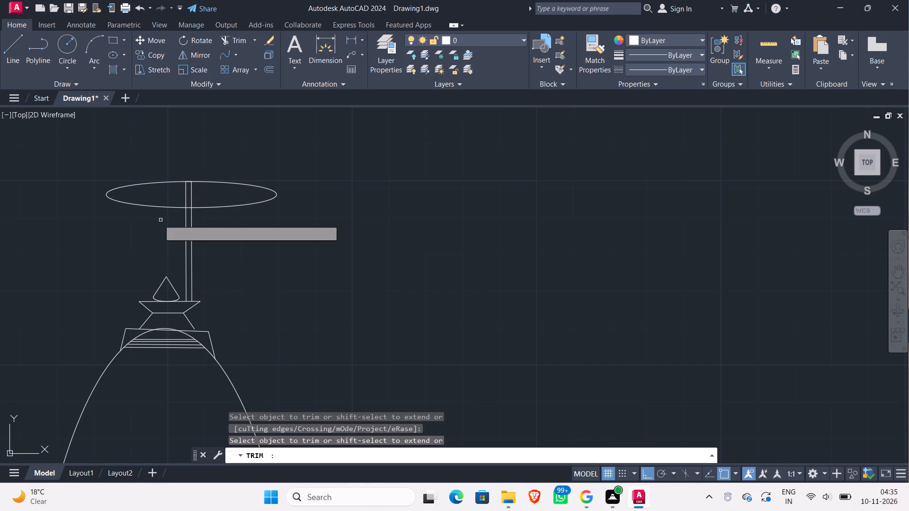
click(139, 220)
click(149, 150)
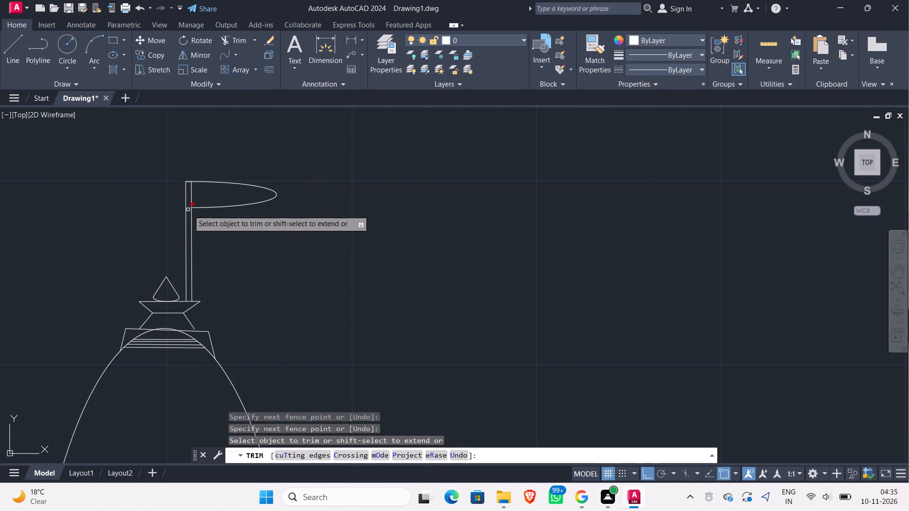
scroll(189, 211, up, 2)
scroll(258, 173, down, 2)
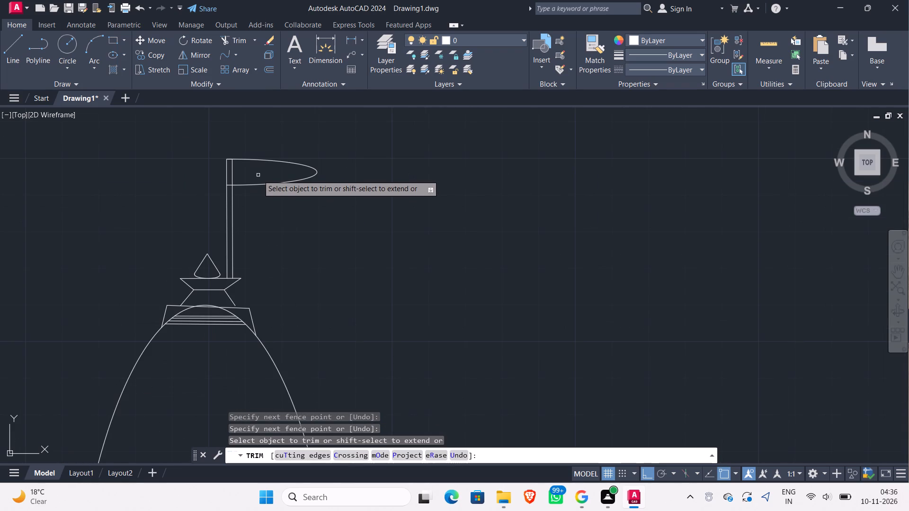
key(Escape)
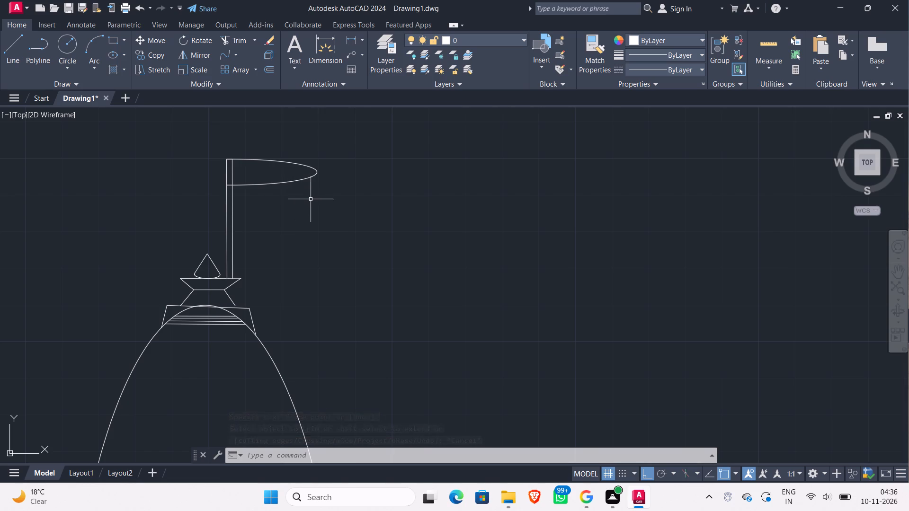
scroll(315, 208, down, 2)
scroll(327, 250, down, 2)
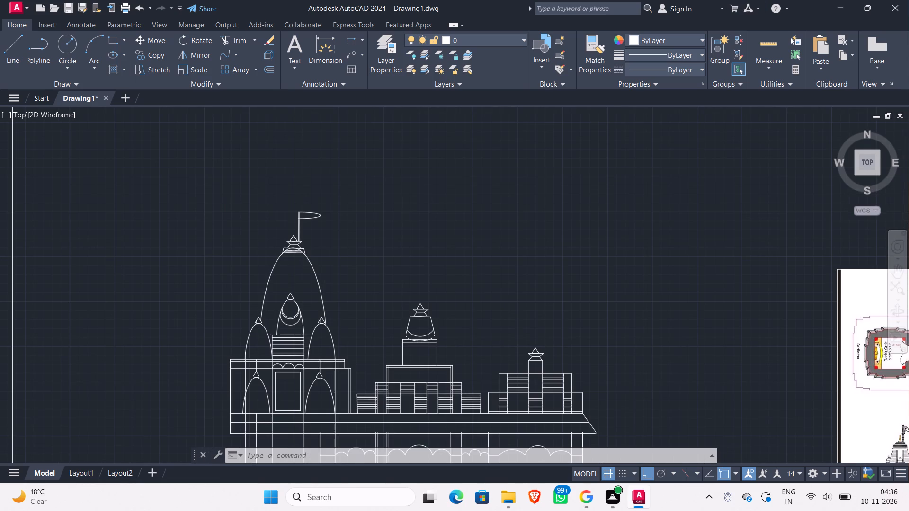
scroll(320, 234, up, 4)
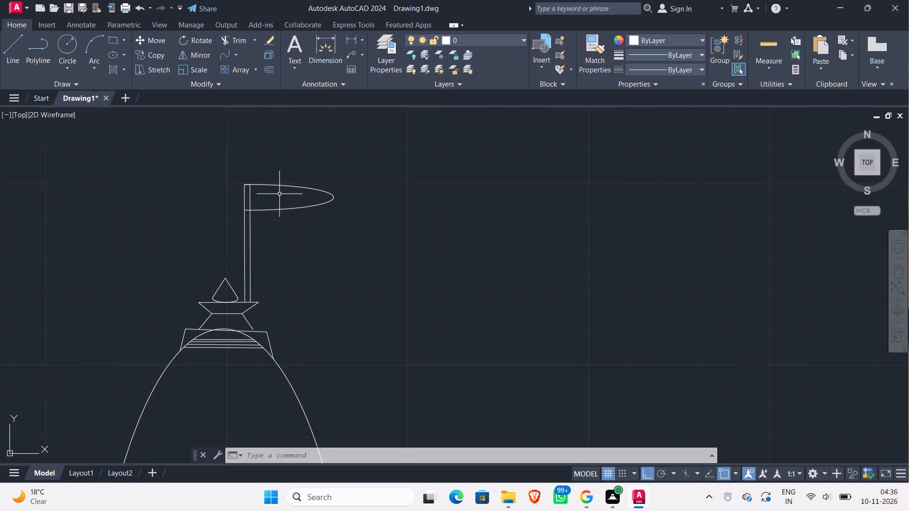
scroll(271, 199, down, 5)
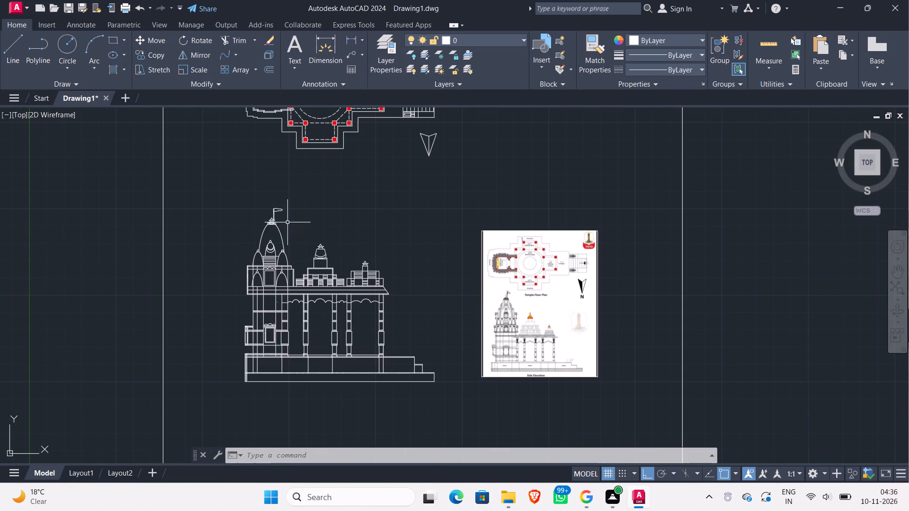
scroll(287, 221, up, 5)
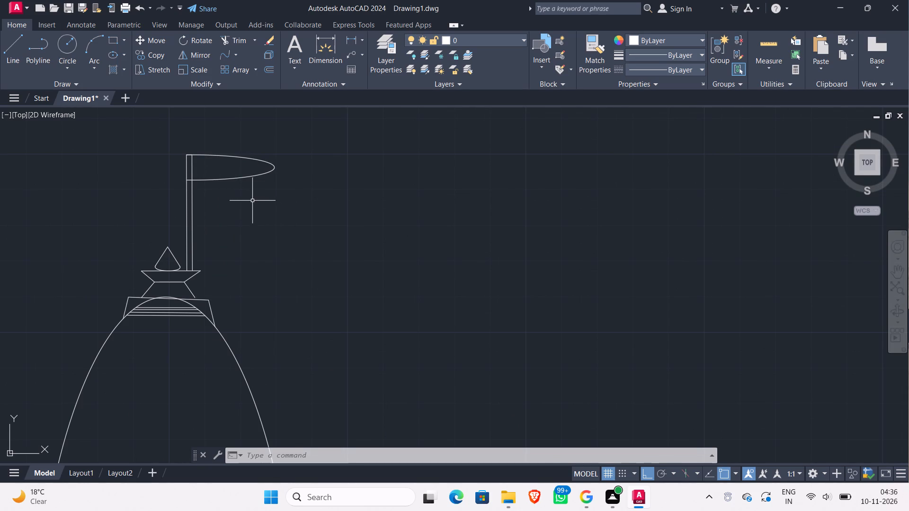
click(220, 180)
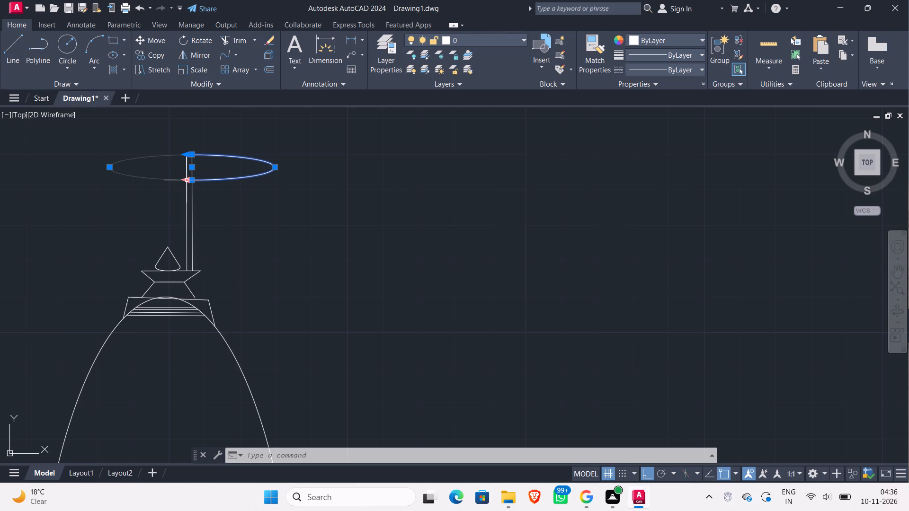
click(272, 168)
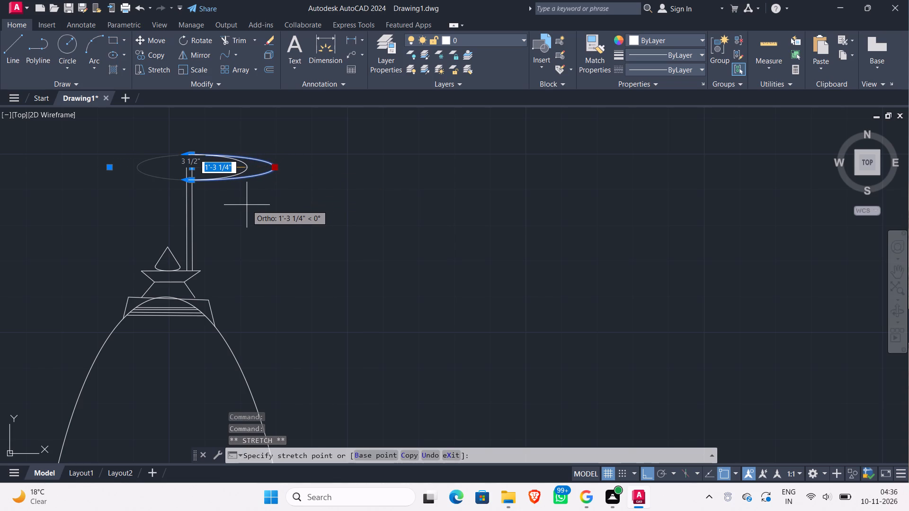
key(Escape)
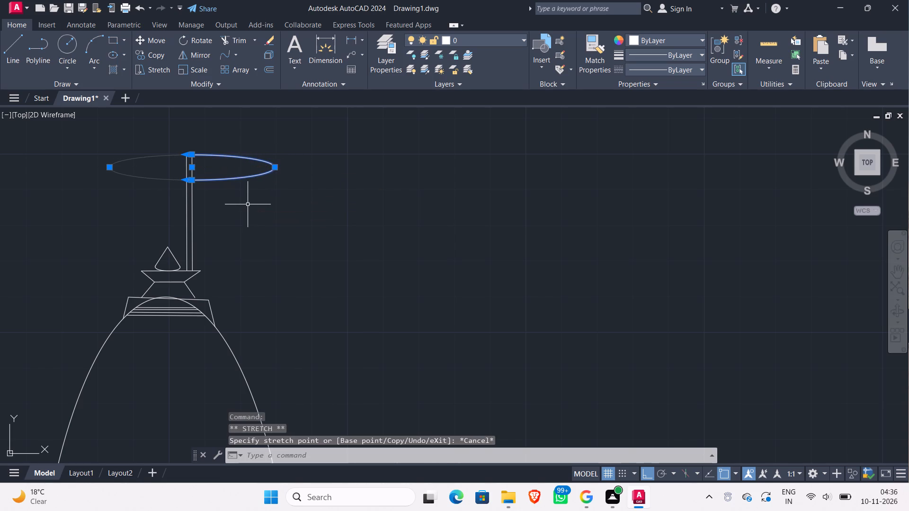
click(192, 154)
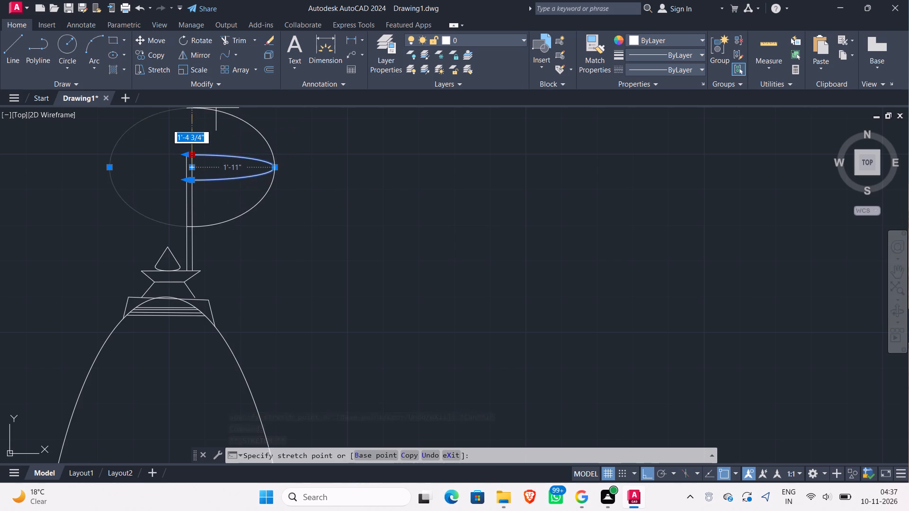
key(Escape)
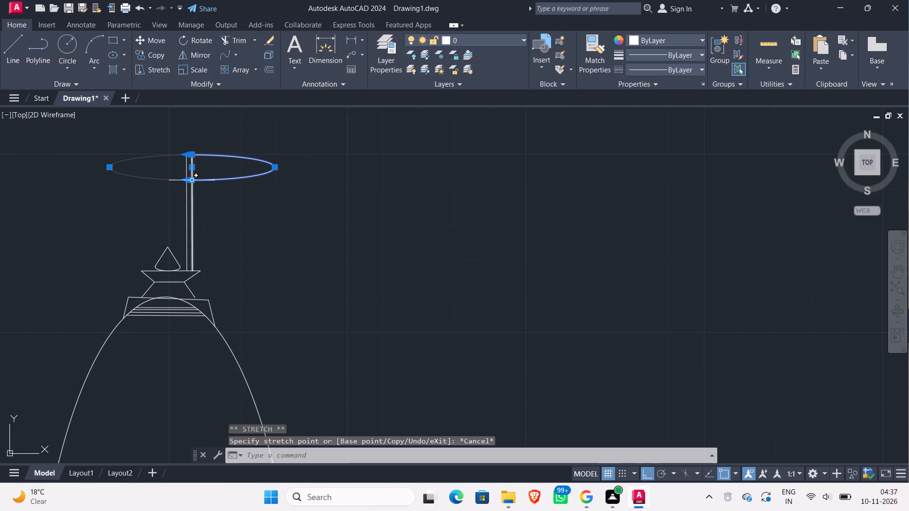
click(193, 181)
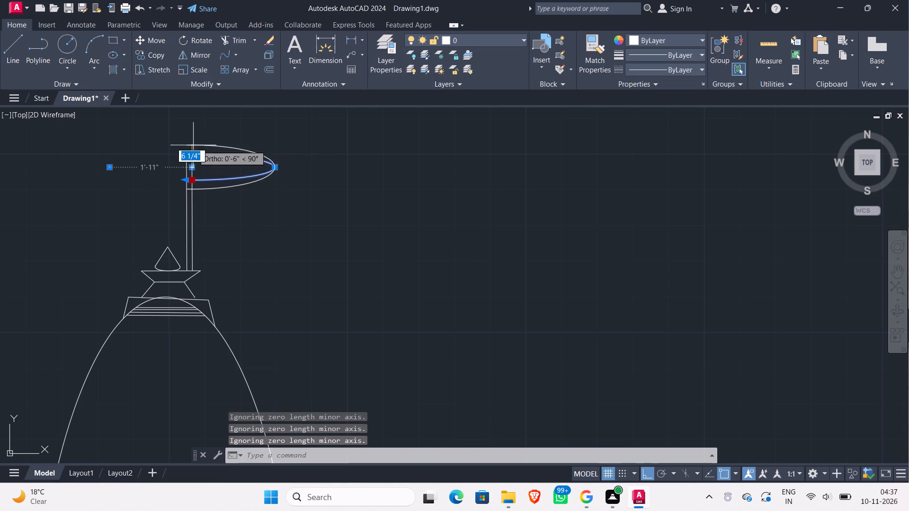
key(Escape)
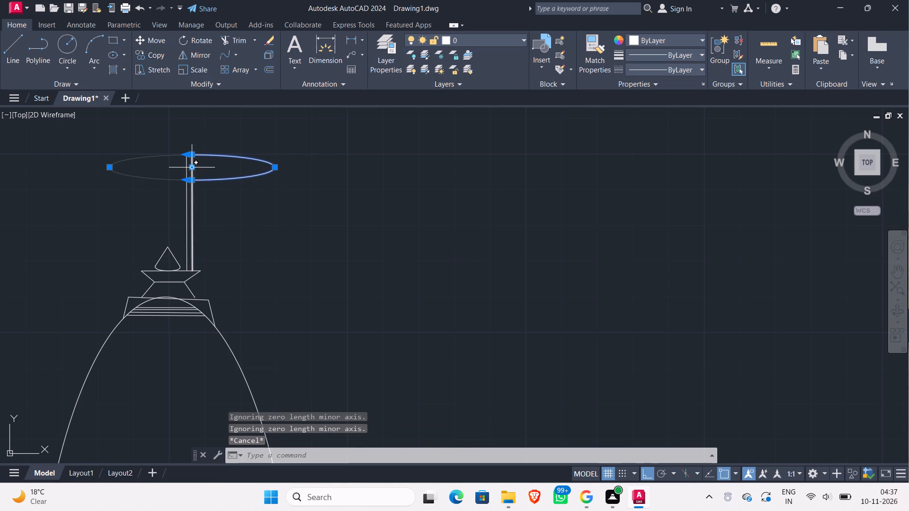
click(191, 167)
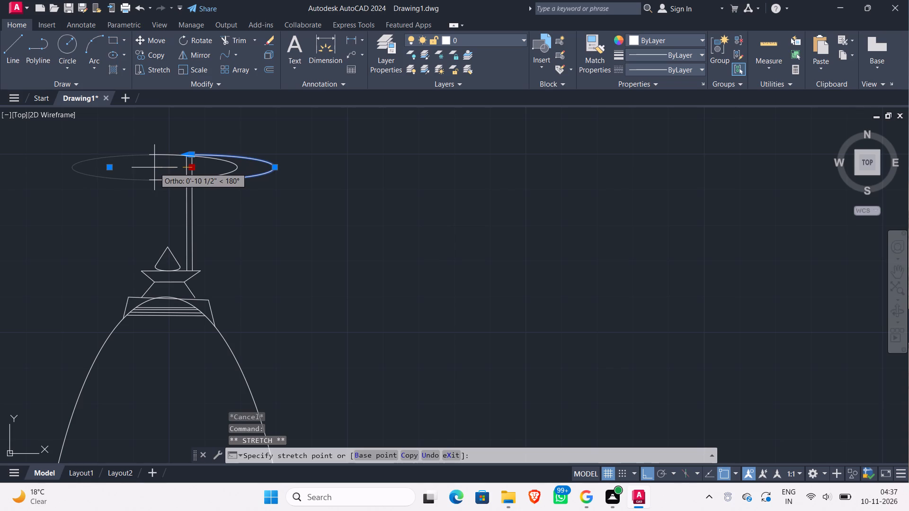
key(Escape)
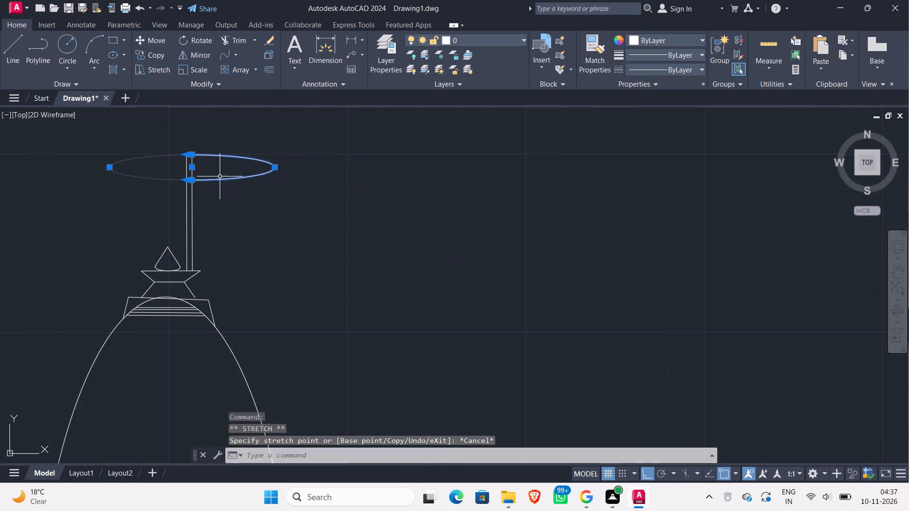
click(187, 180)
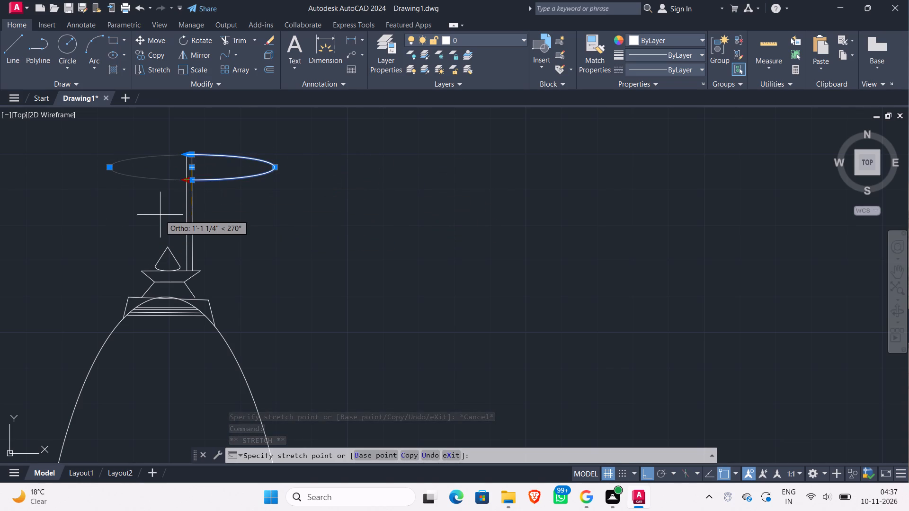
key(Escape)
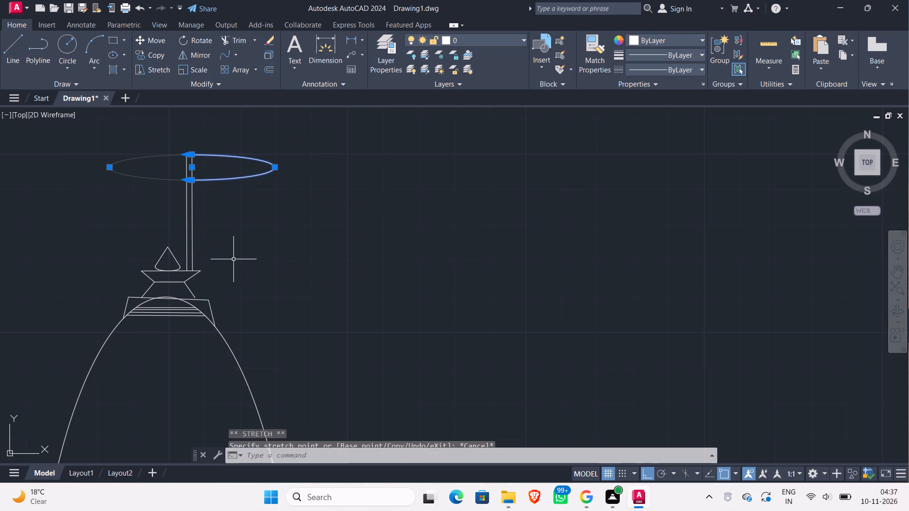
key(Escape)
Compare the drafted side elevation with the reference image's floor plan, side elevation and drawing titles.
scroll(333, 235, down, 3)
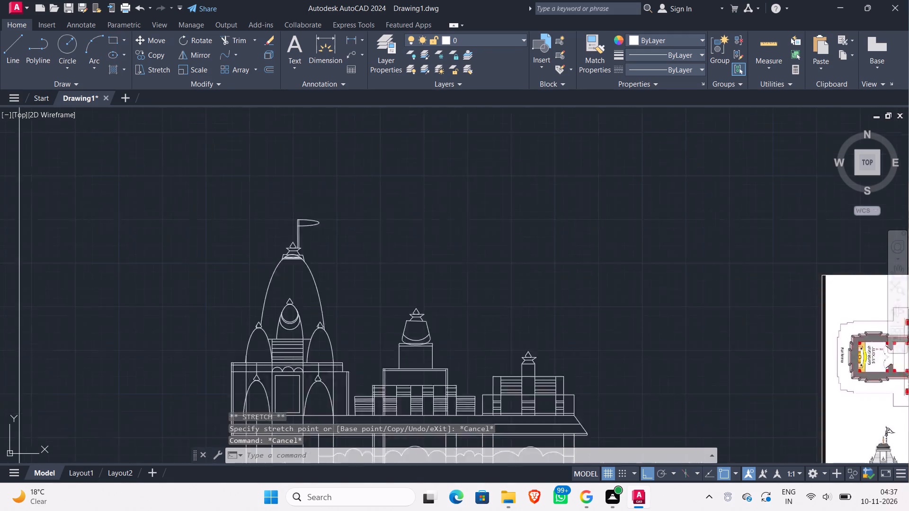
scroll(333, 244, down, 1)
middle_drag(334, 237, 303, 180)
scroll(308, 200, down, 1)
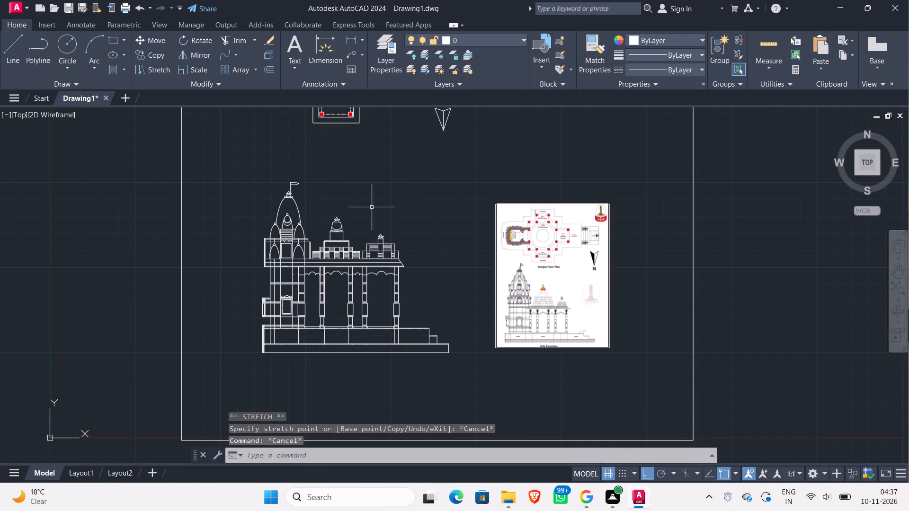
middle_drag(420, 214, 357, 256)
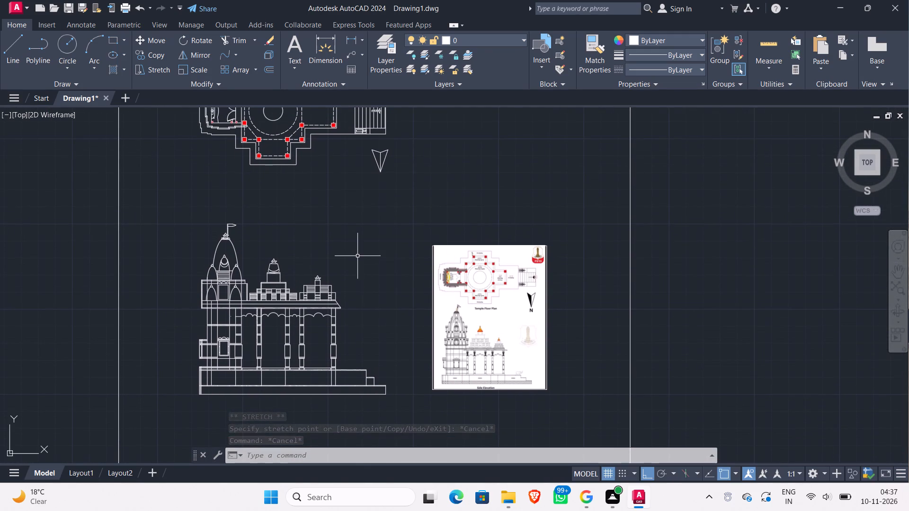
middle_drag(357, 257, 359, 291)
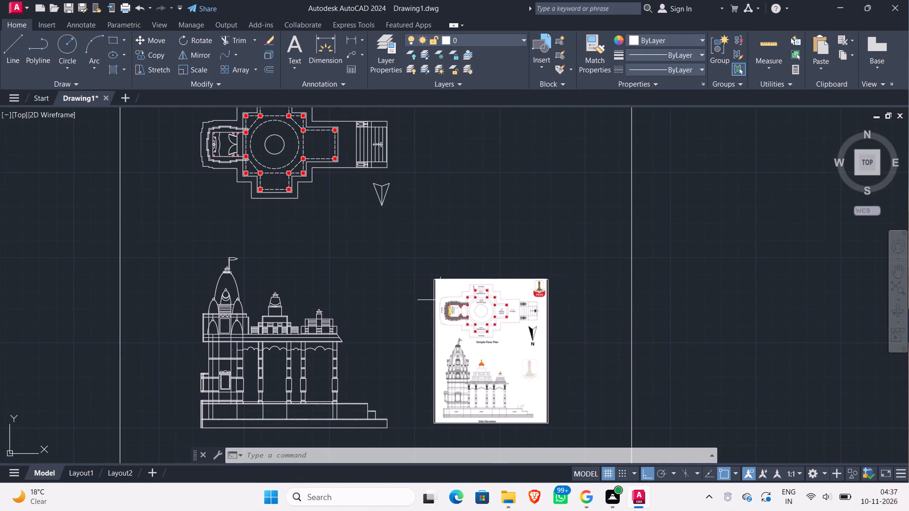
scroll(497, 299, up, 1)
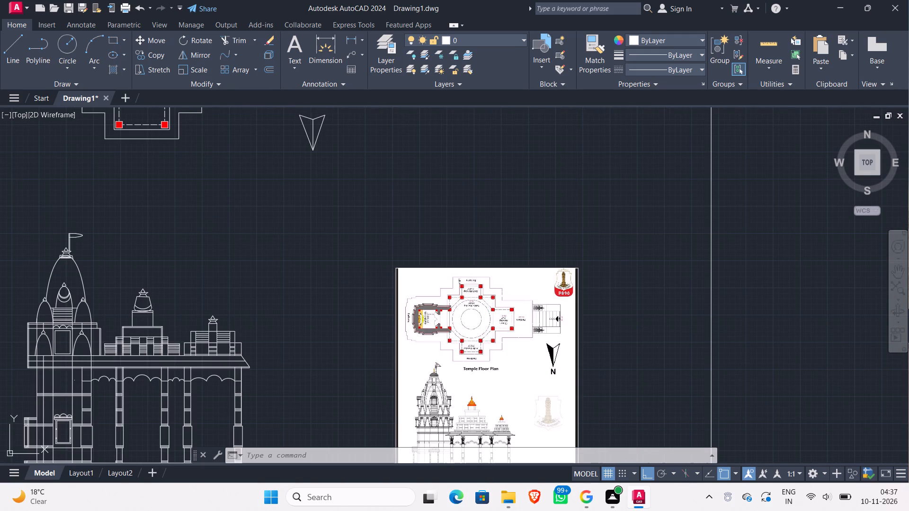
scroll(523, 322, up, 2)
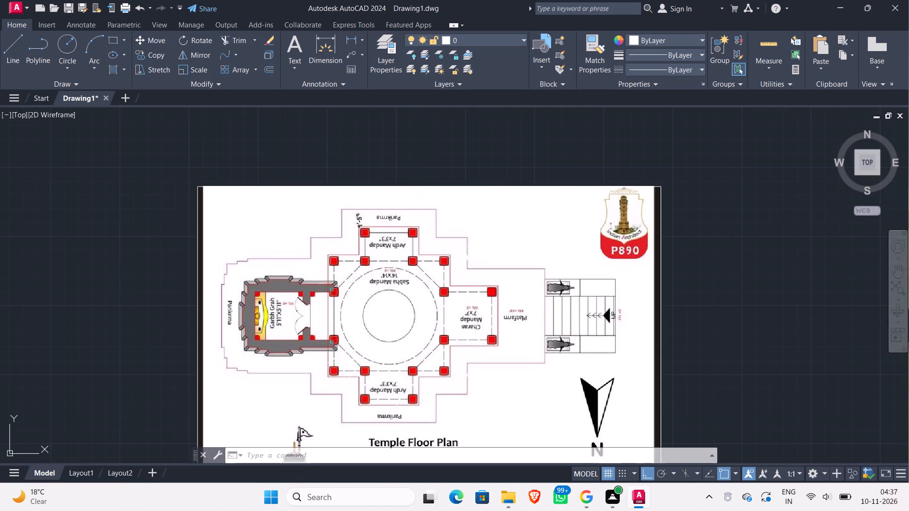
scroll(428, 291, down, 1)
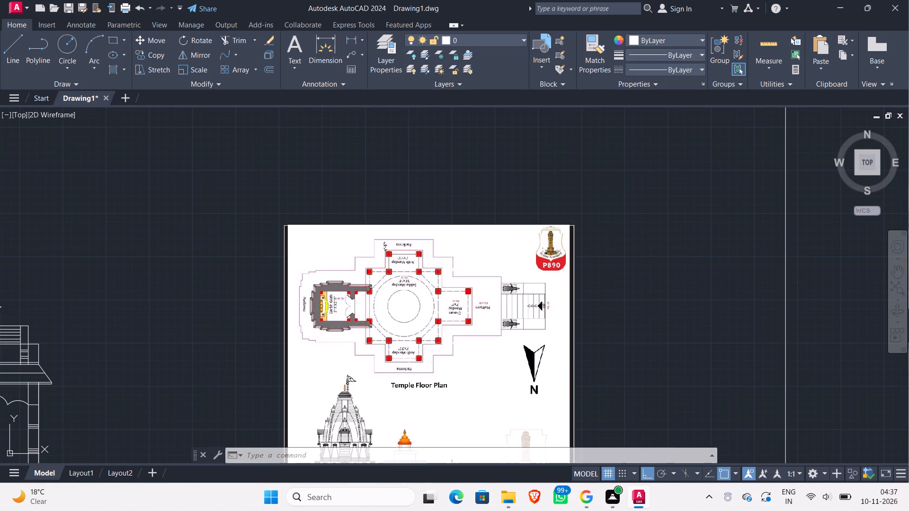
middle_drag(497, 334, 525, 156)
scroll(505, 209, down, 1)
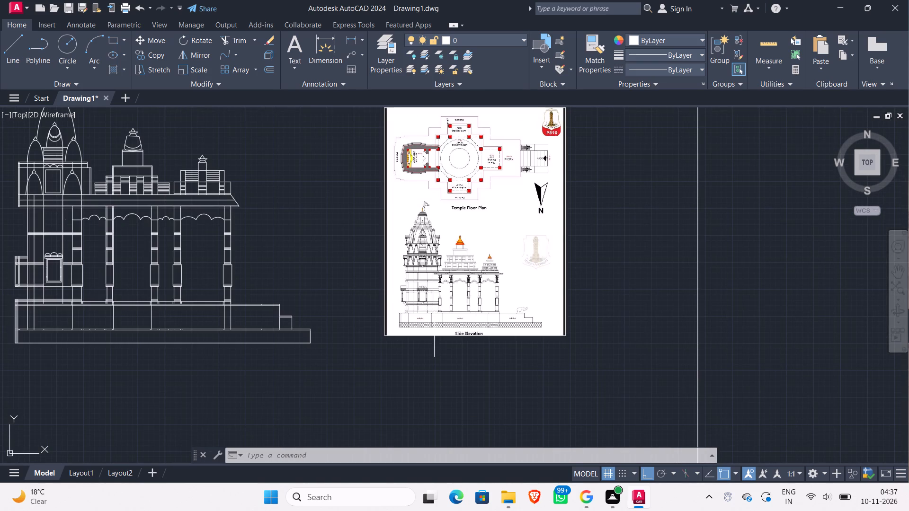
scroll(466, 348, up, 2)
scroll(383, 337, down, 1)
middle_drag(277, 341, 664, 296)
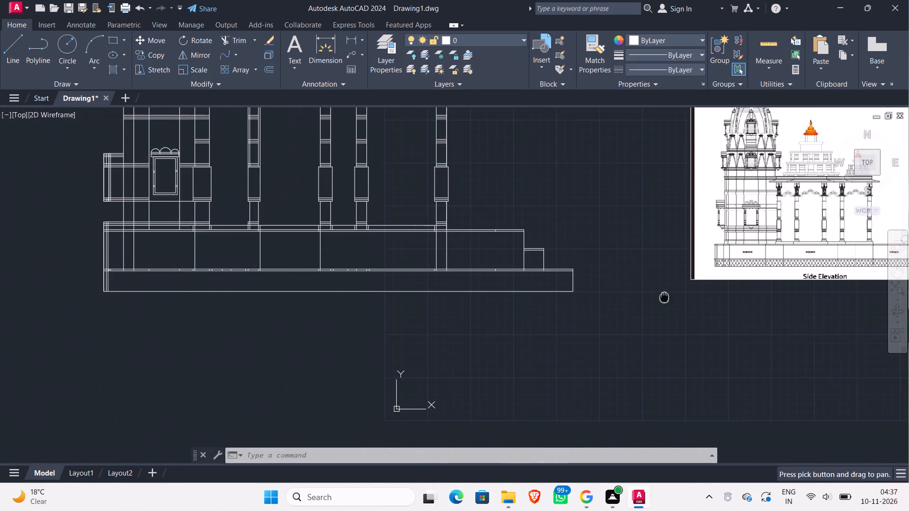
scroll(583, 312, down, 1)
middle_drag(531, 334, 522, 409)
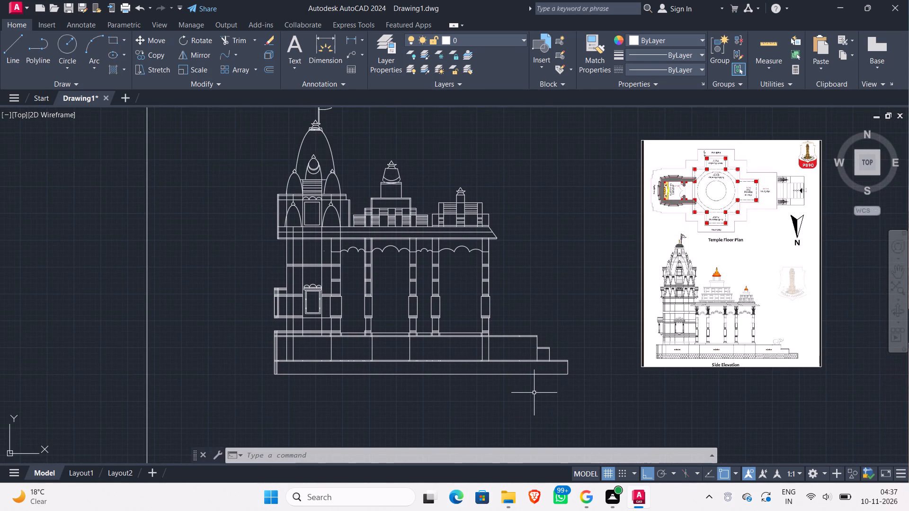
Add a multiline text title reading "side Elevation" just below the base of the drafted side elevation.
text(mtext)
key(Return)
click(374, 384)
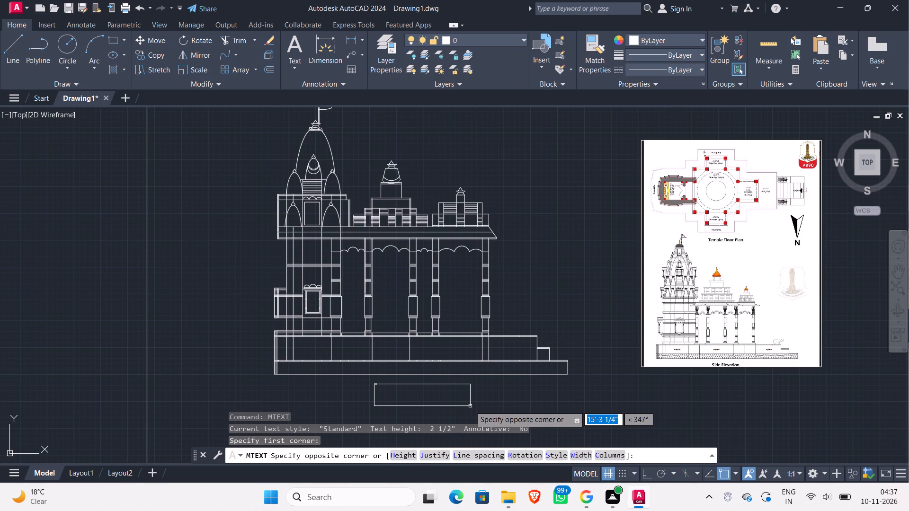
text(side)
key(space)
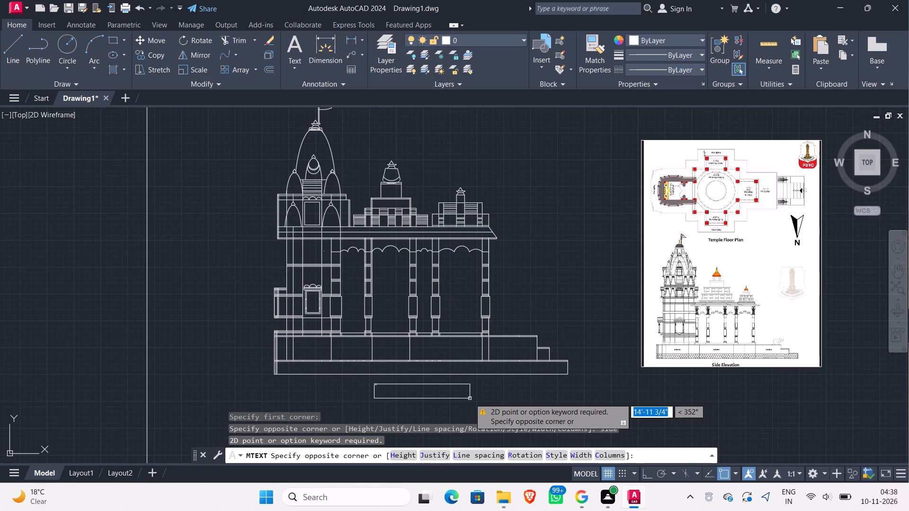
click(470, 398)
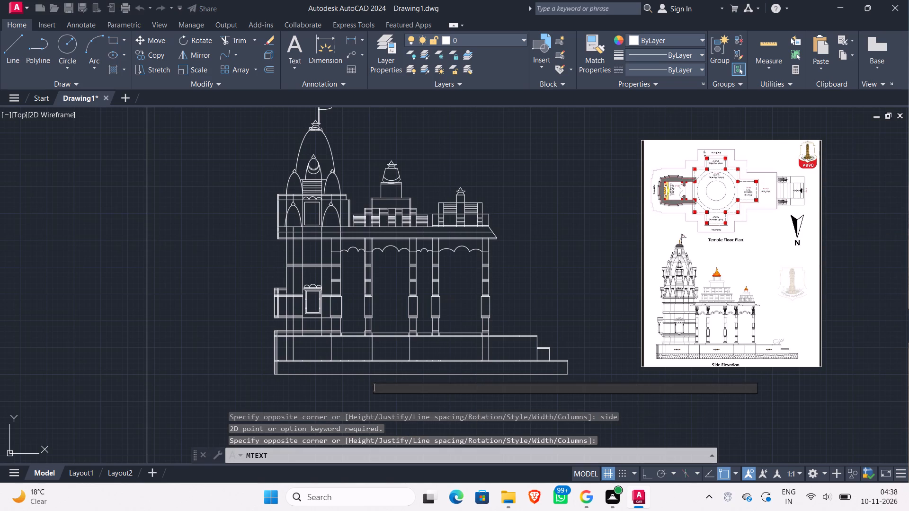
text(si)
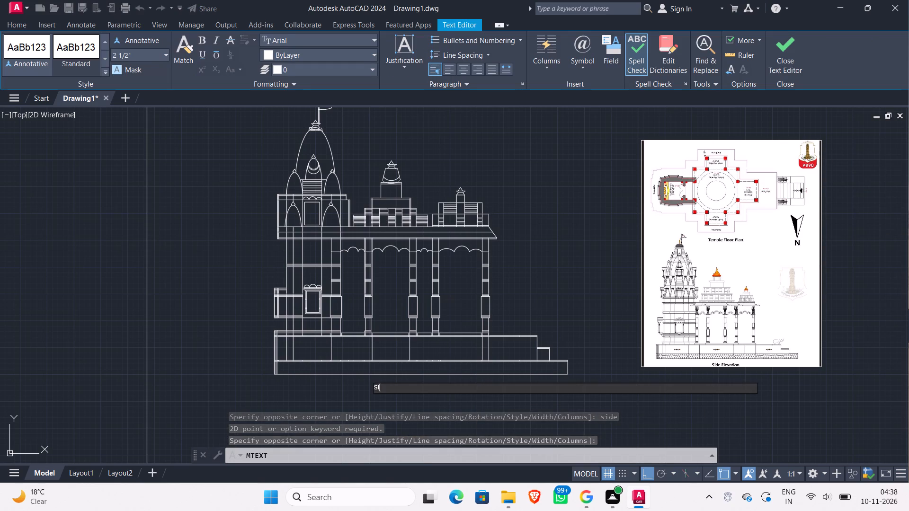
text(de)
key(space)
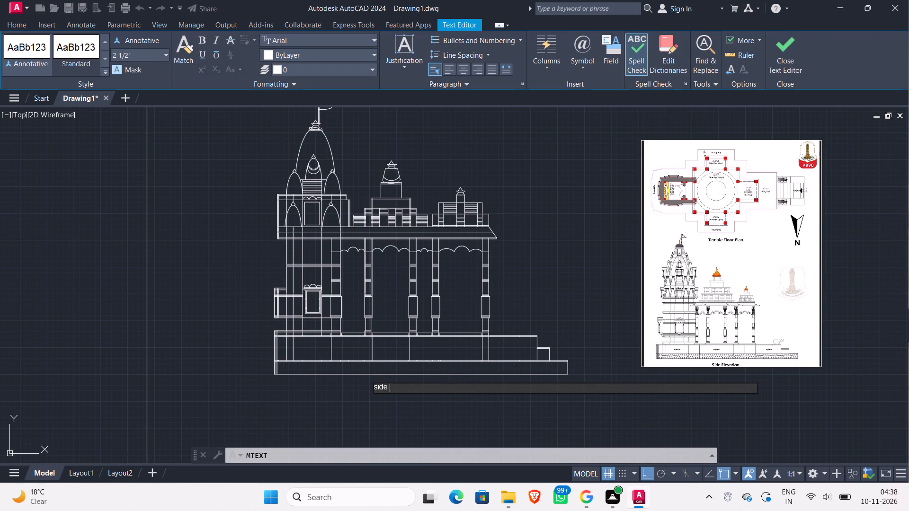
key(shift+e)
text(levation)
click(377, 384)
key(BackSpace)
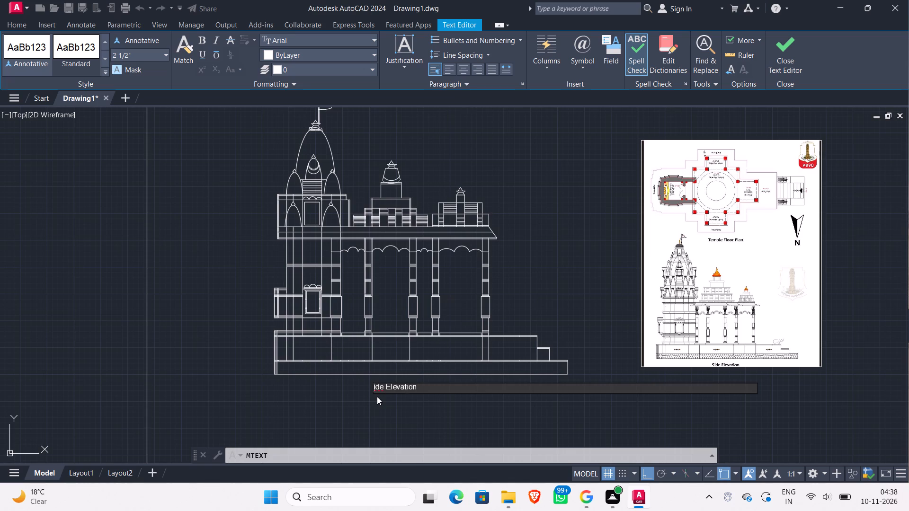
key(s)
Set the text height of the whole "side Elevation" title to 10".
drag(425, 387, 425, 387)
drag(425, 387, 372, 380)
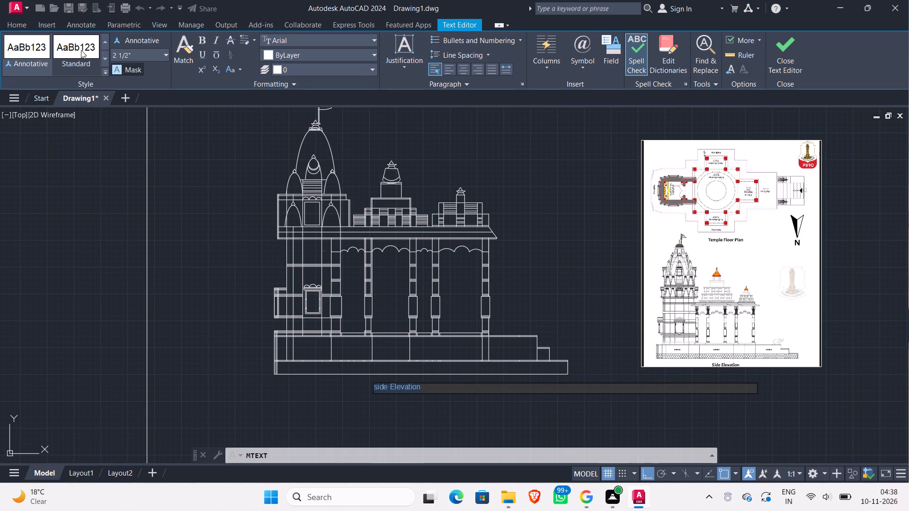
click(136, 54)
key(BackSpace)
text(10)
key(shift+quotedbl)
key(Return)
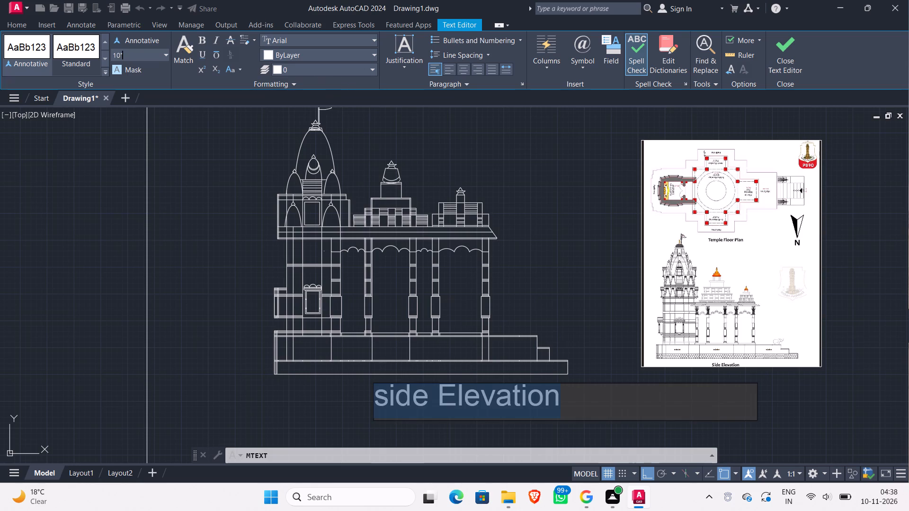
Finish editing the "side Elevation" title text.
click(339, 415)
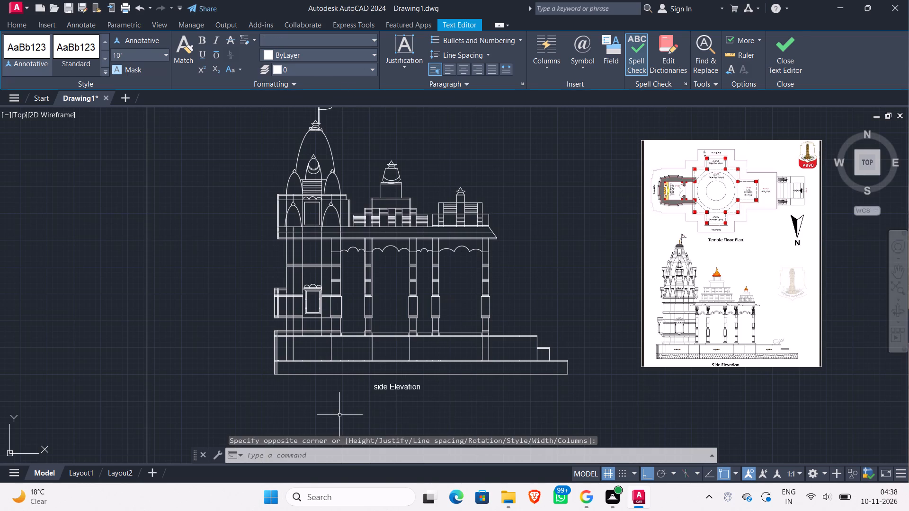
Hatch the bottom plinth strip of the drafted side elevation with the BOX pattern, following the patterned base in the reference image.
middle_drag(446, 400, 395, 395)
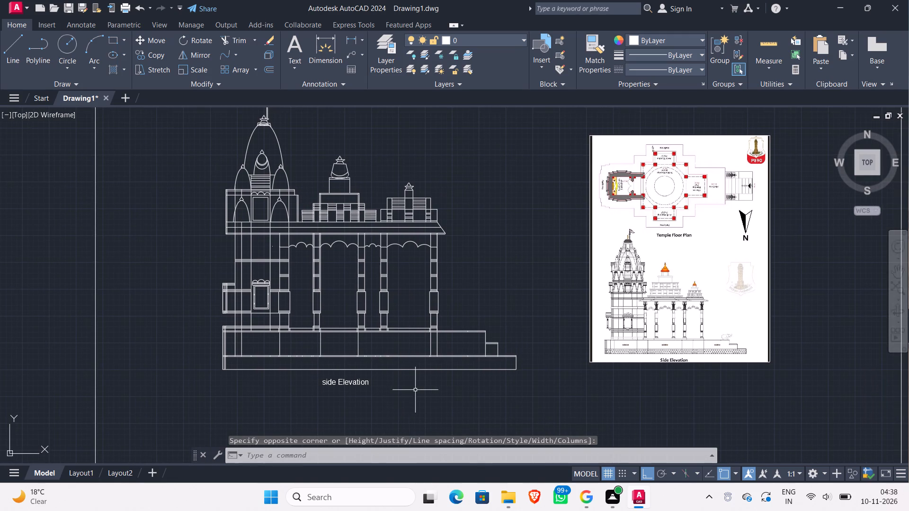
scroll(649, 330, up, 2)
scroll(587, 362, up, 2)
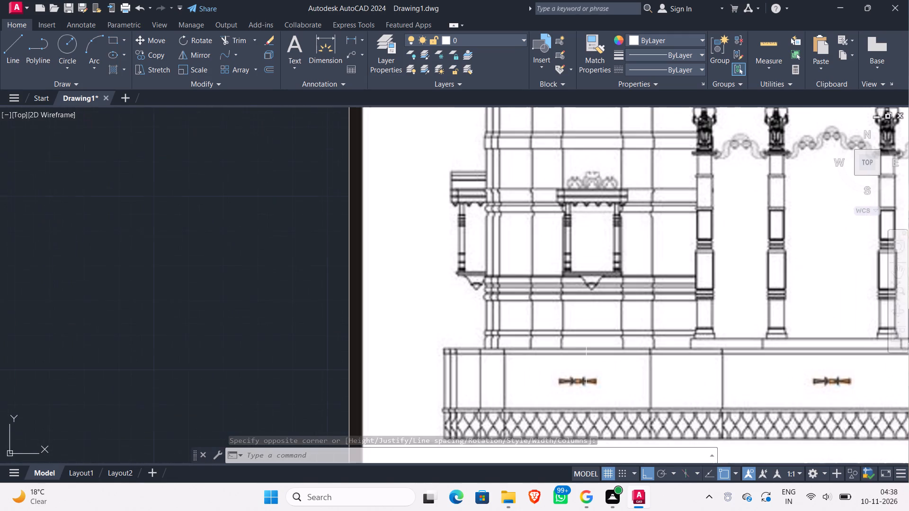
scroll(586, 361, down, 3)
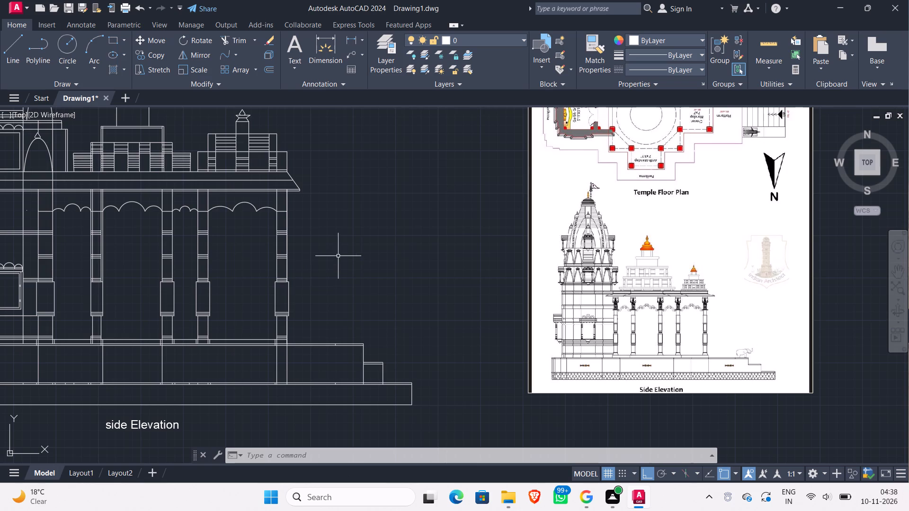
middle_drag(338, 255, 434, 304)
scroll(434, 304, down, 1)
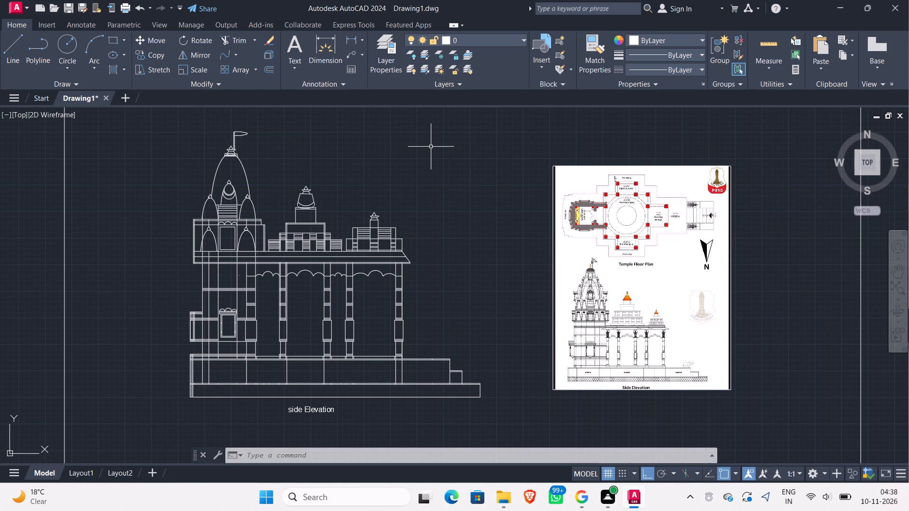
text(hatch)
key(Return)
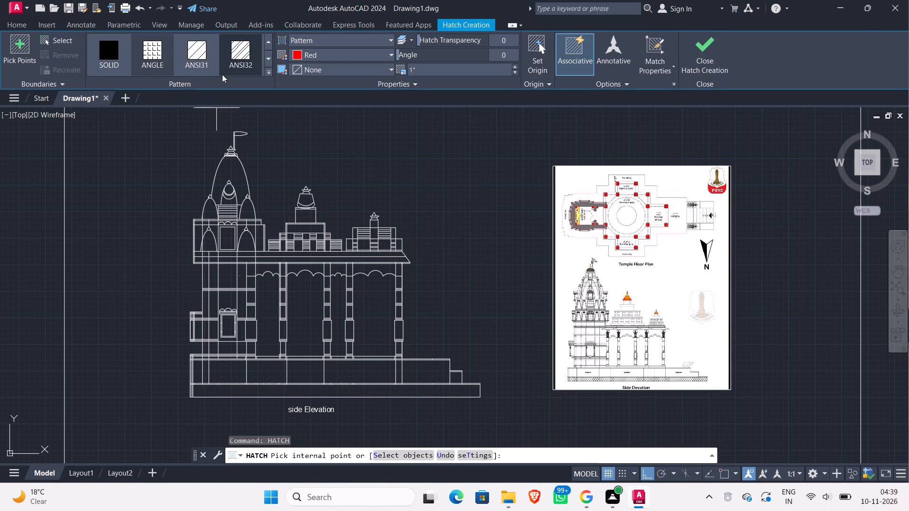
scroll(583, 405, up, 2)
scroll(572, 347, up, 1)
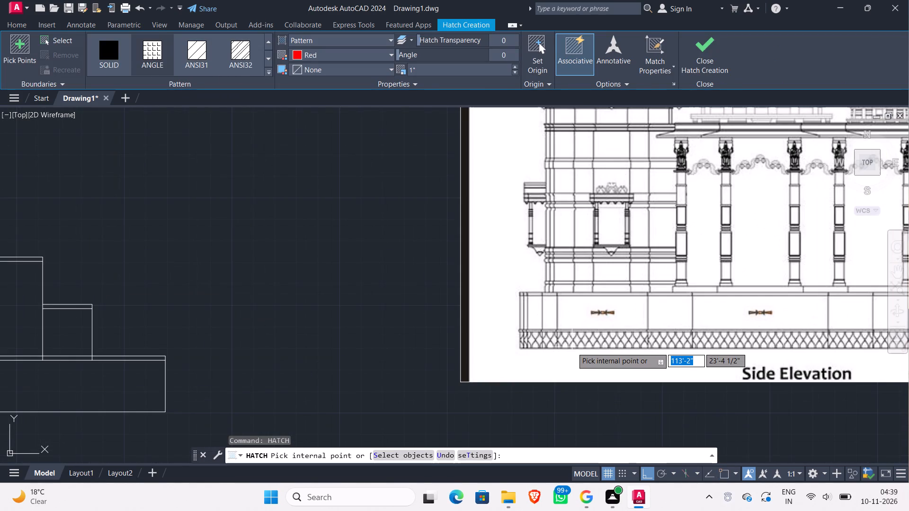
scroll(572, 347, down, 4)
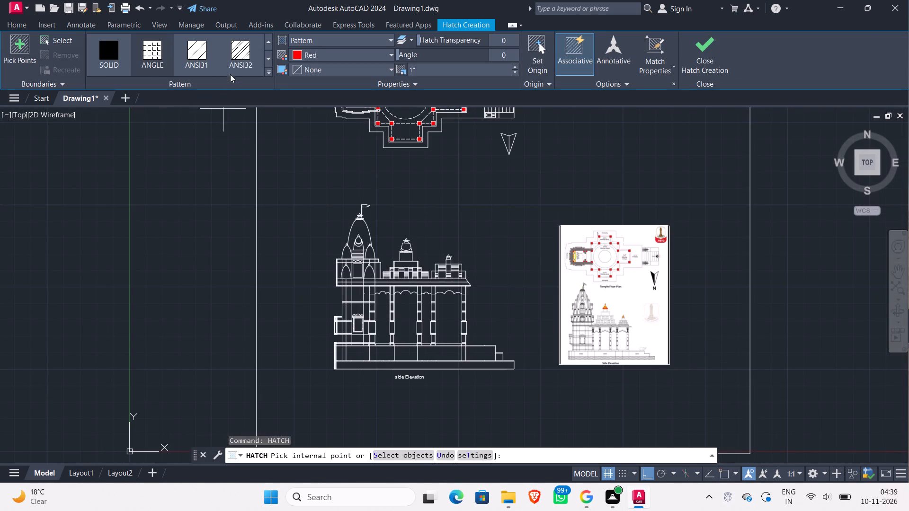
click(267, 70)
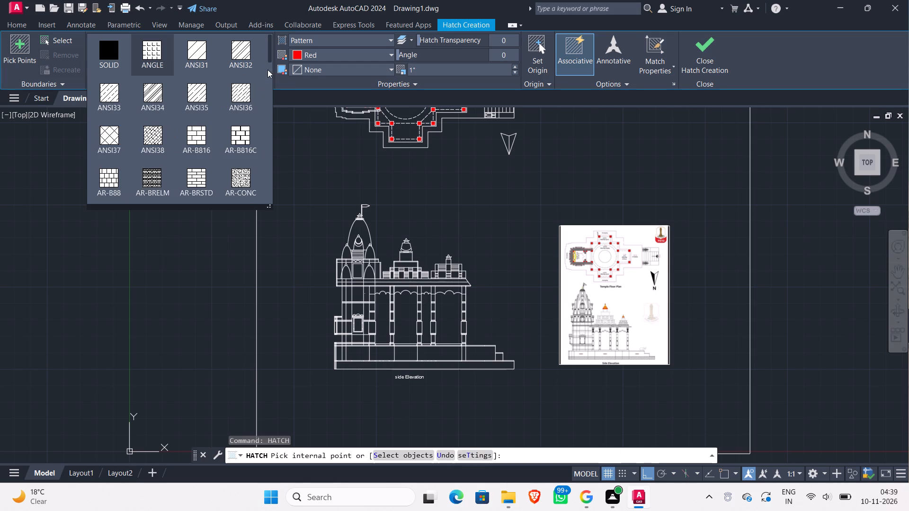
click(267, 70)
click(267, 70)
scroll(209, 153, down, 2)
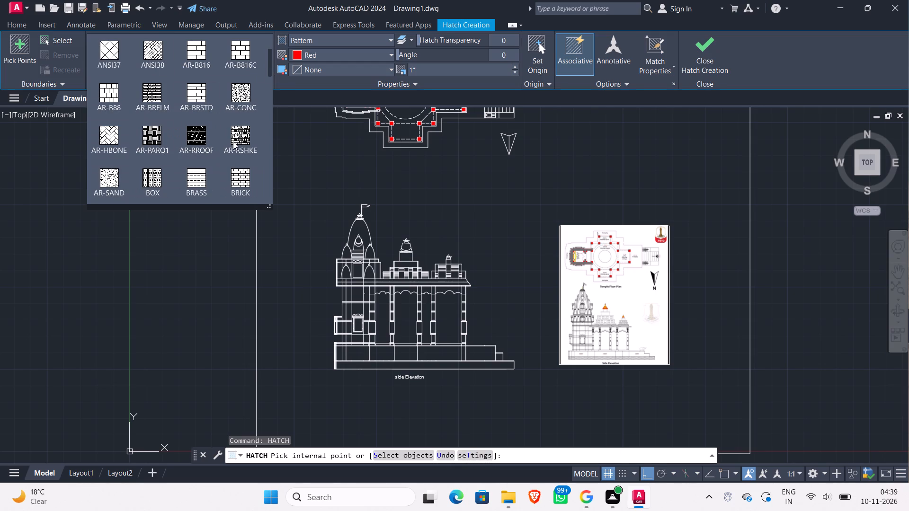
scroll(205, 142, down, 1)
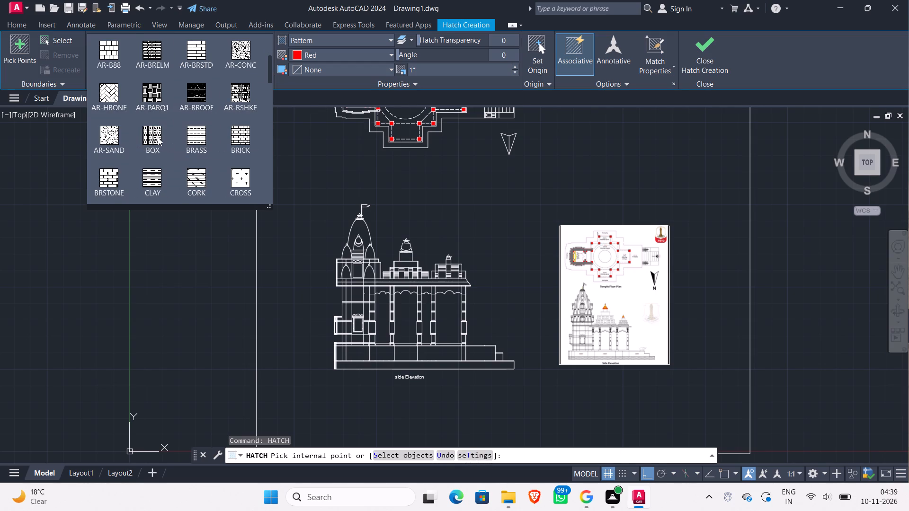
click(155, 136)
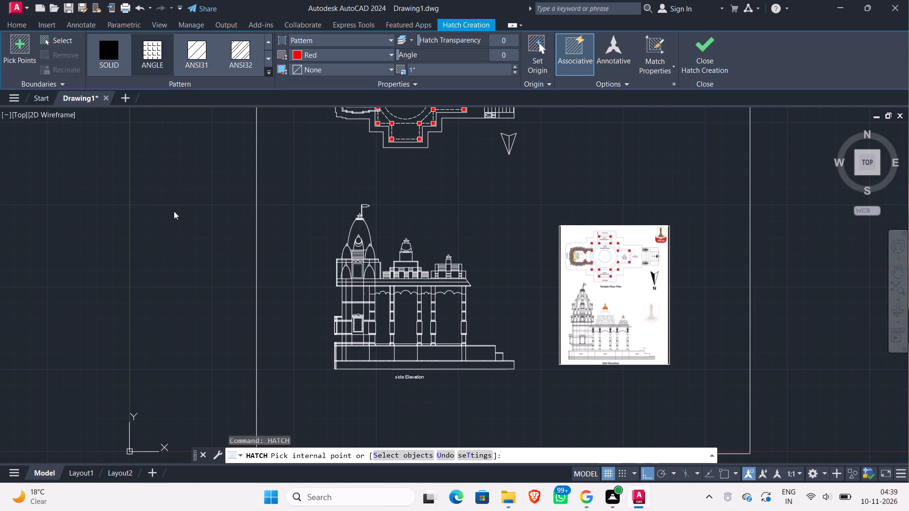
scroll(359, 366, up, 1)
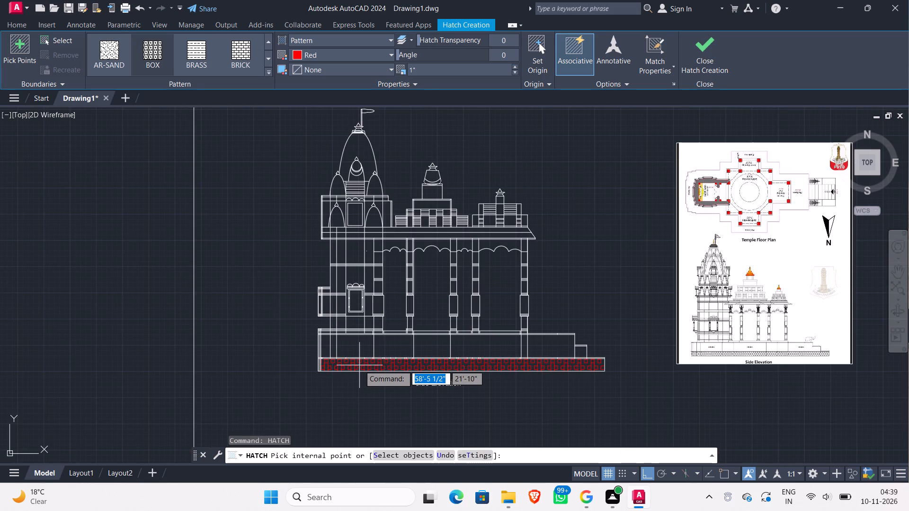
click(359, 365)
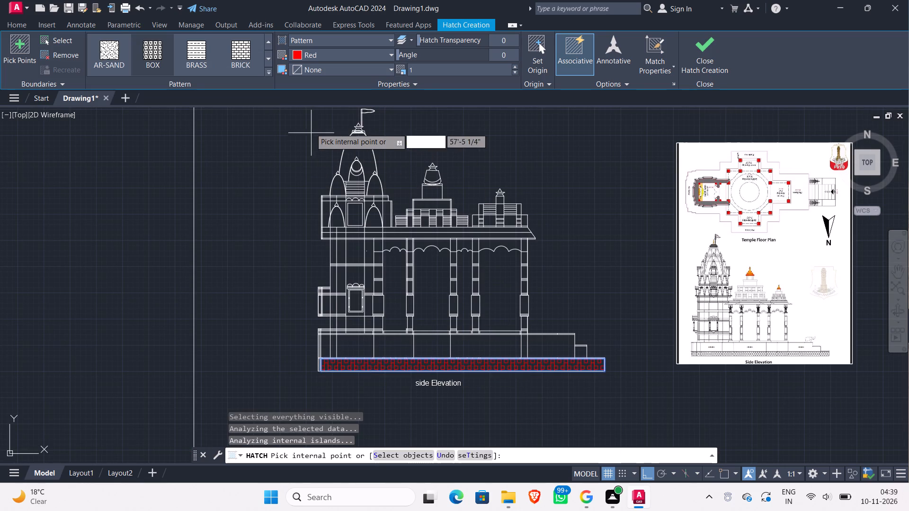
Set the plinth strip's hatch colour to white (255,255,255) and finish the hatch.
click(295, 53)
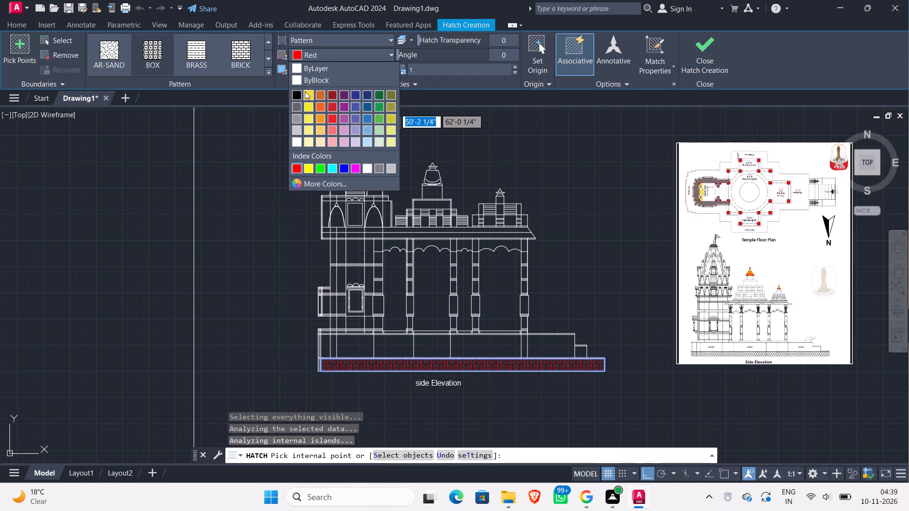
click(294, 138)
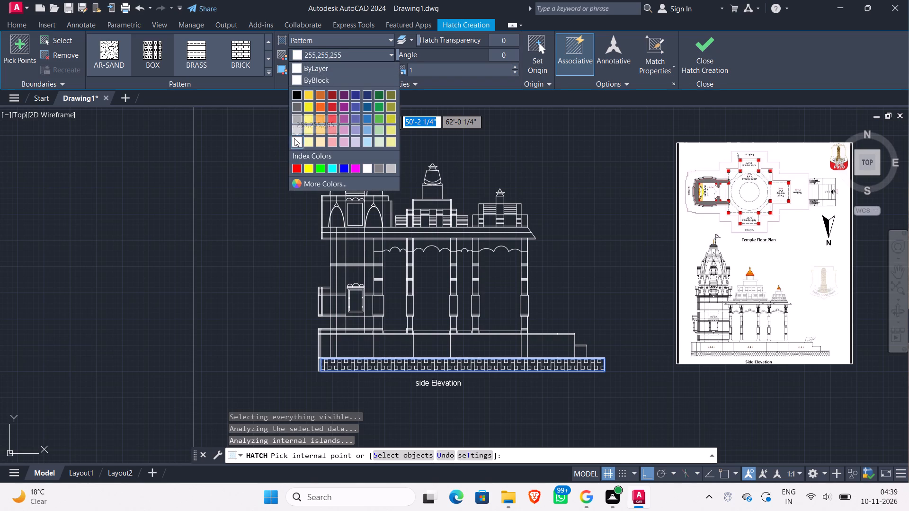
key(Escape)
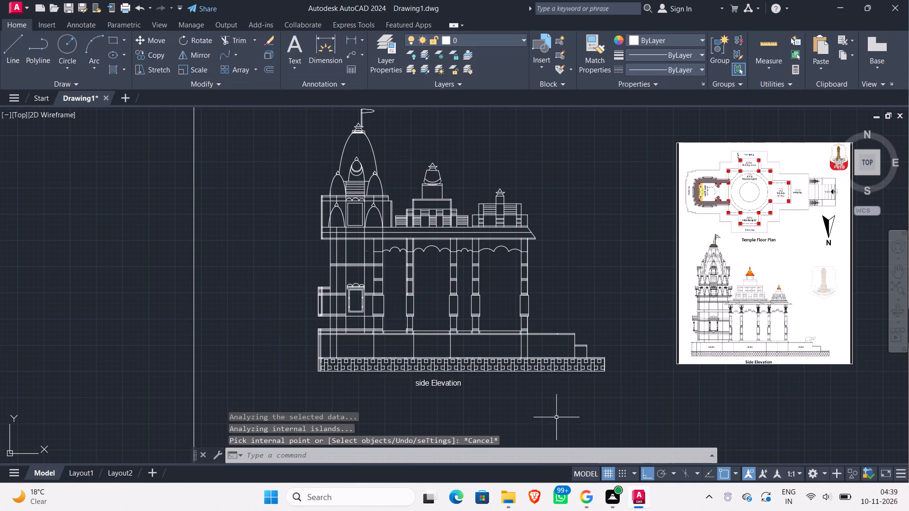
Fill the left half of the north arrow below the floor plan's entrance steps with a SOLID hatch in black (0,0,0).
scroll(560, 410, down, 1)
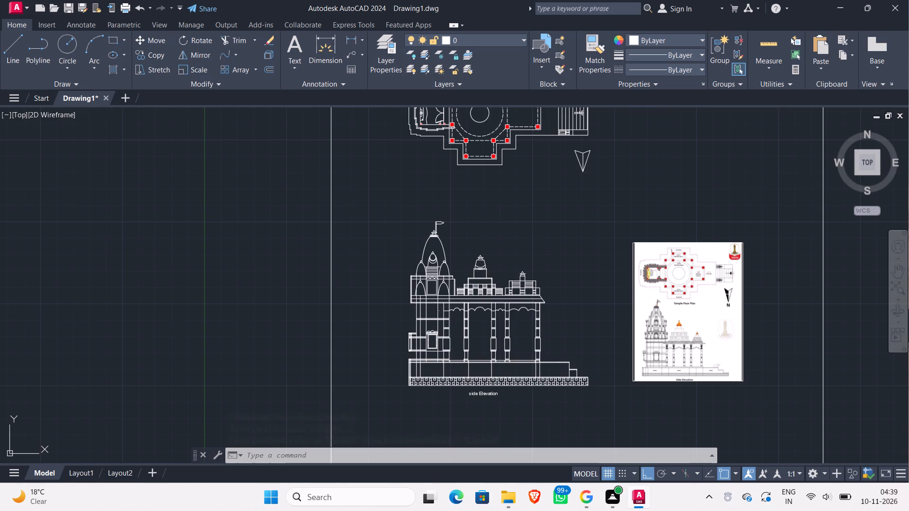
middle_drag(571, 230, 551, 249)
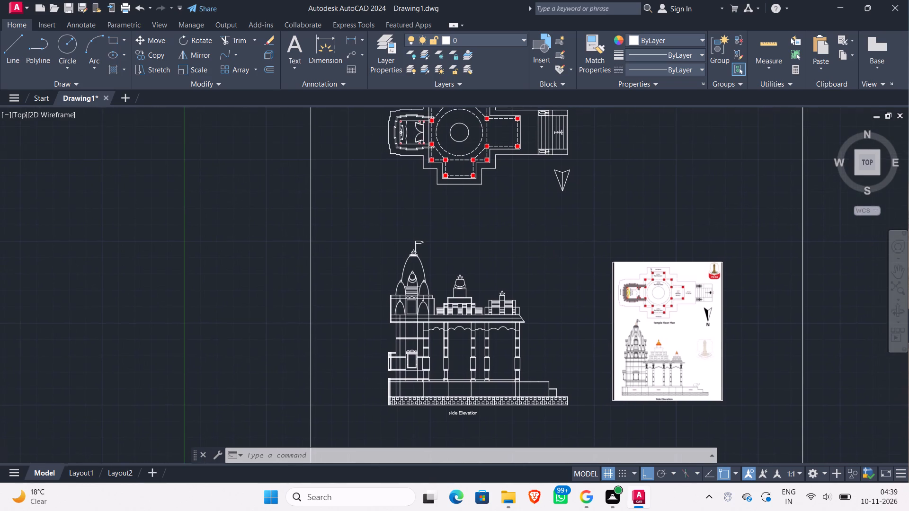
scroll(649, 382, up, 2)
scroll(647, 352, down, 2)
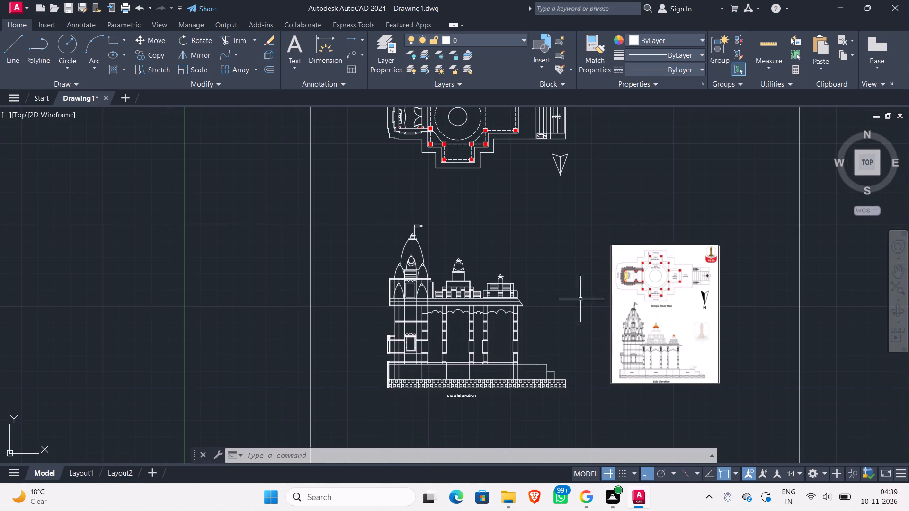
middle_drag(565, 285, 510, 311)
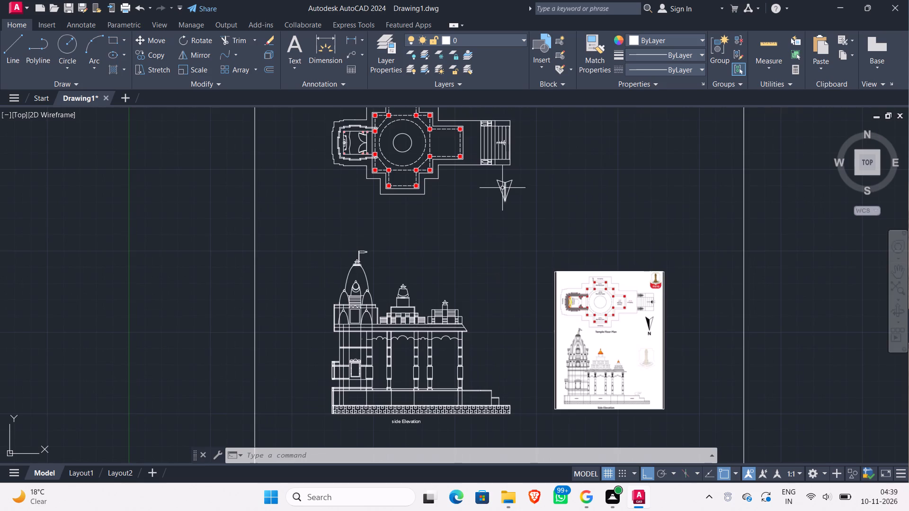
scroll(499, 186, up, 1)
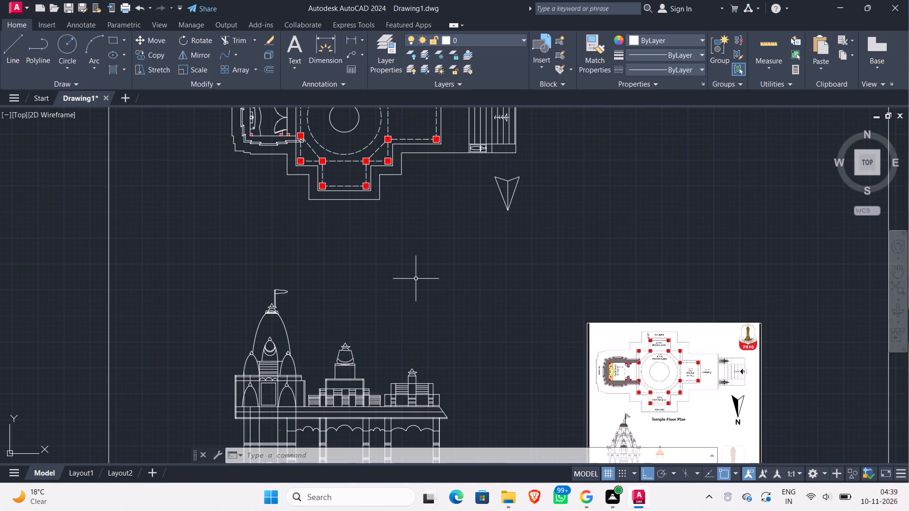
text(hatch)
key(Return)
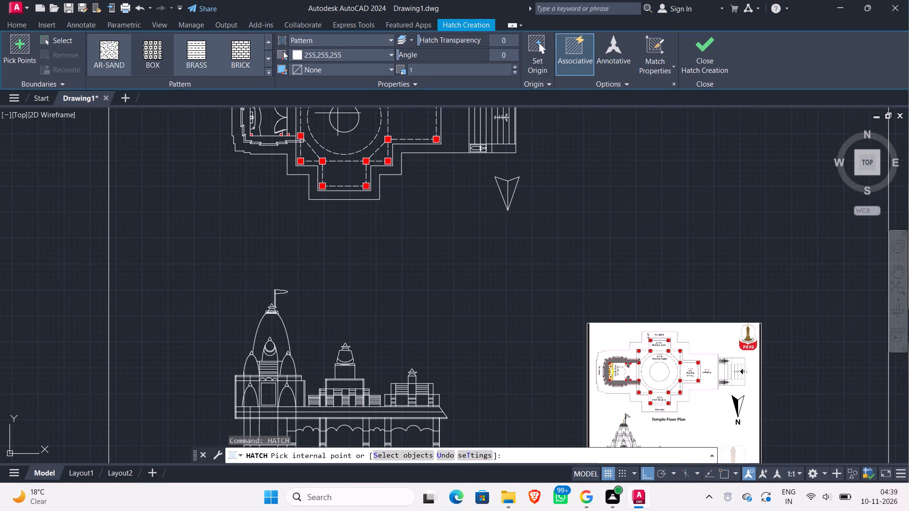
click(300, 51)
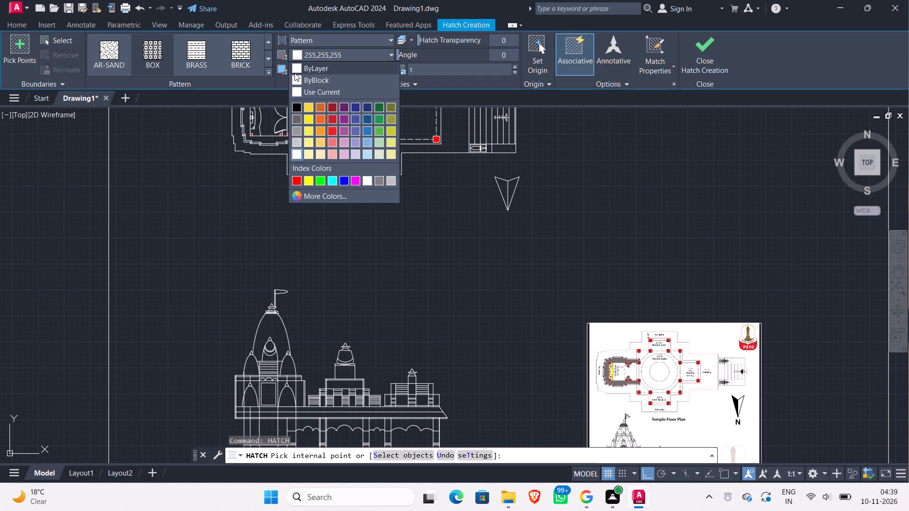
click(298, 110)
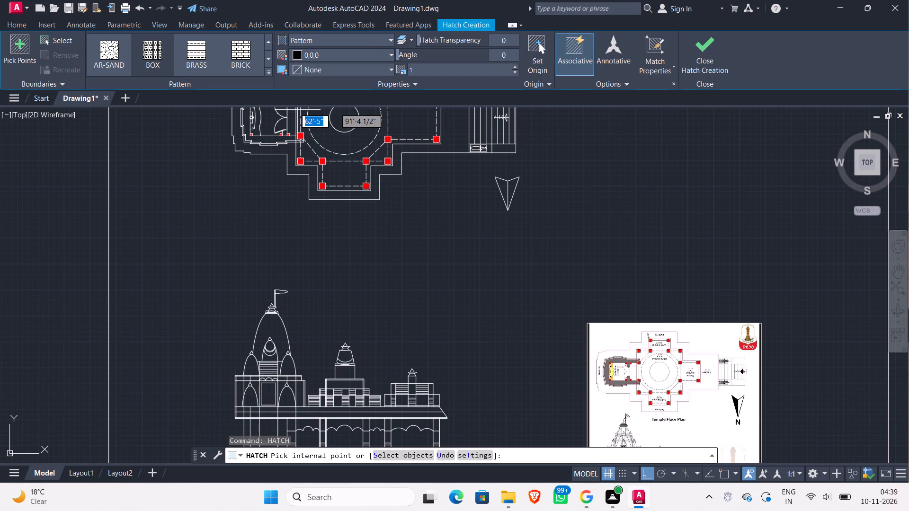
scroll(256, 237, down, 2)
scroll(256, 237, up, 2)
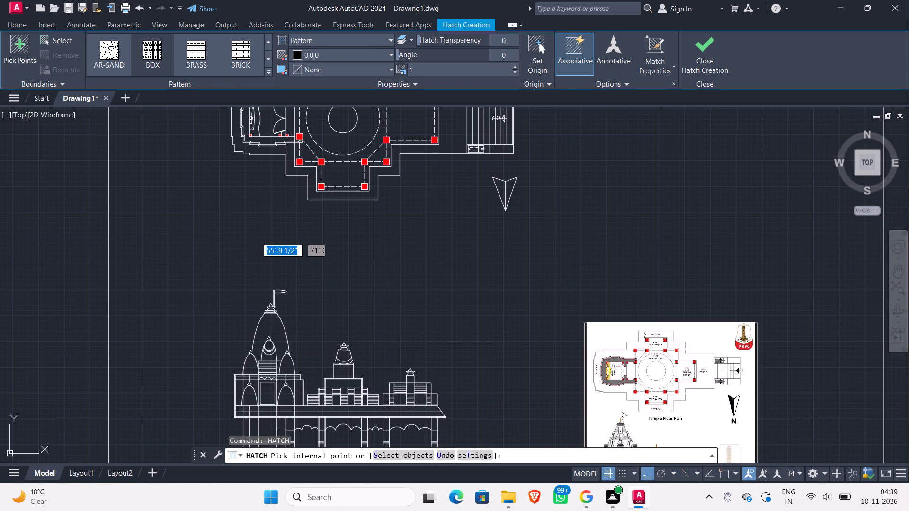
scroll(256, 237, down, 1)
scroll(256, 237, up, 1)
scroll(166, 55, up, 9)
click(98, 43)
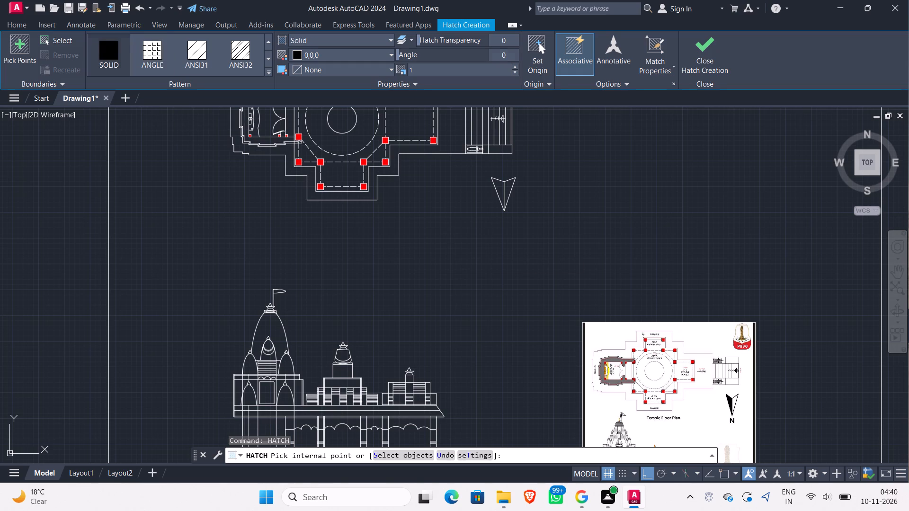
click(502, 187)
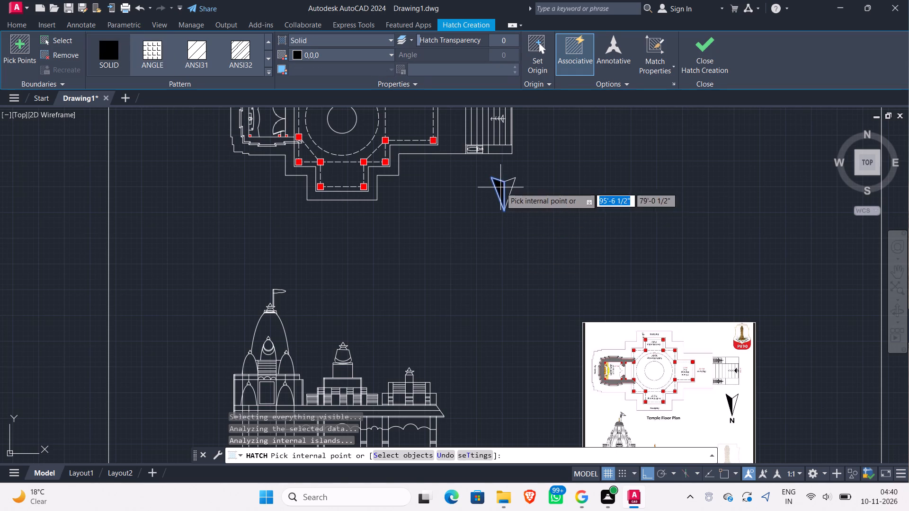
key(Escape)
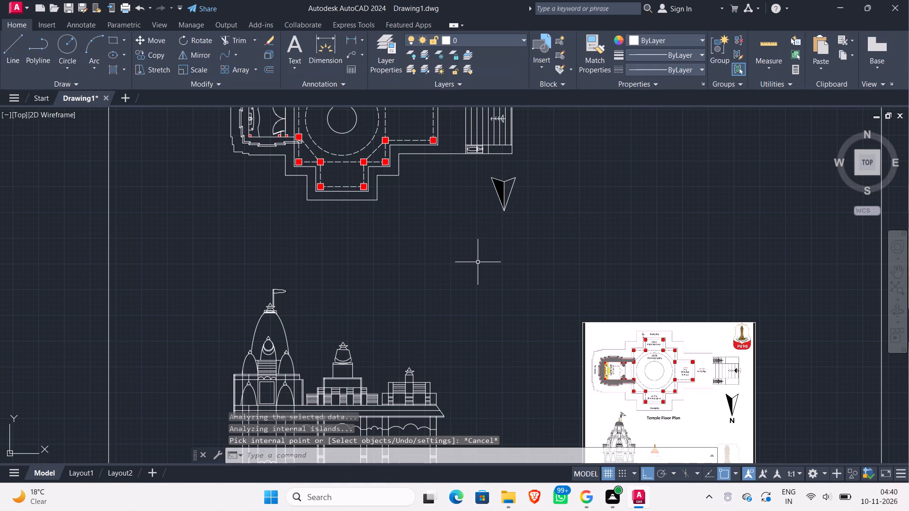
With ortho off, copy the "side Elevation" title to below the north arrow and beside the floor plan's entrance steps.
scroll(483, 288, down, 2)
middle_drag(482, 291, 463, 251)
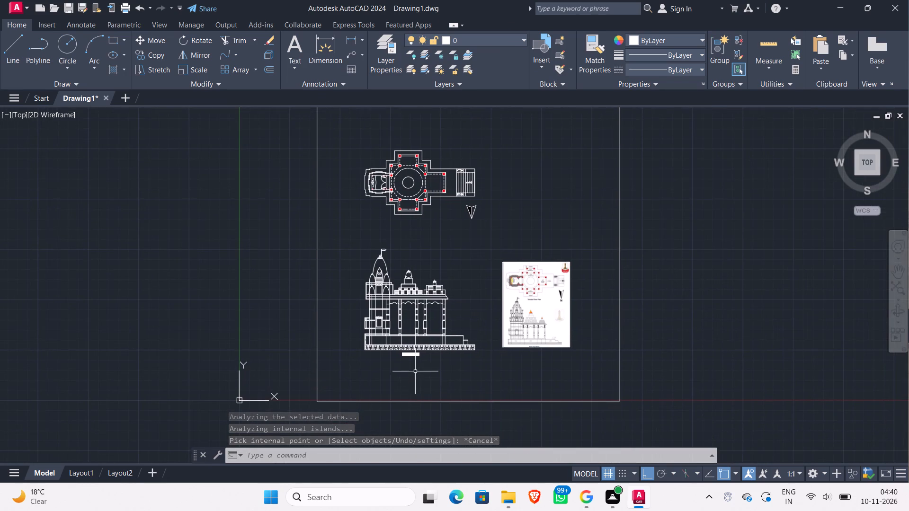
scroll(423, 347, up, 2)
click(411, 368)
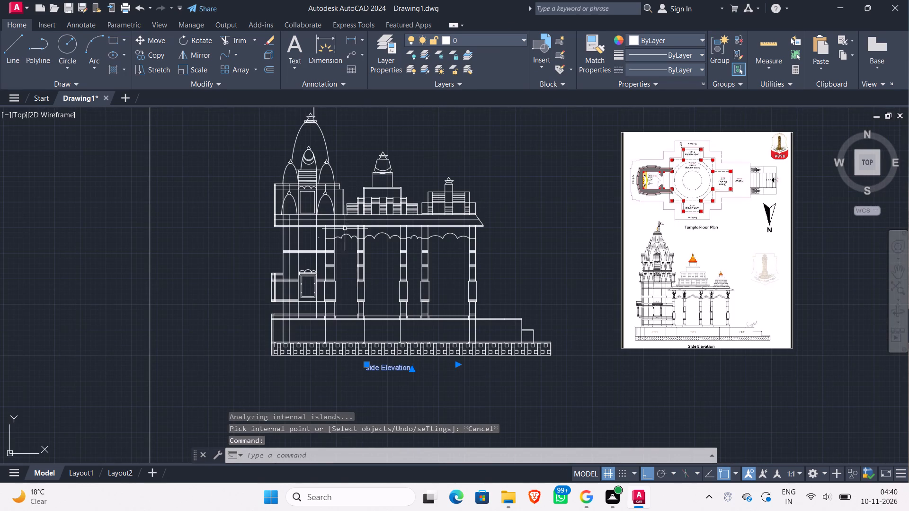
click(156, 51)
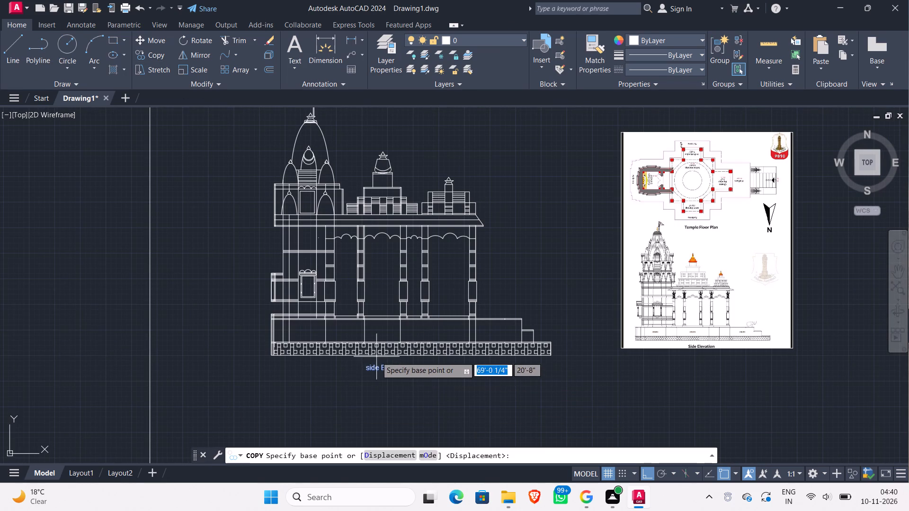
click(377, 368)
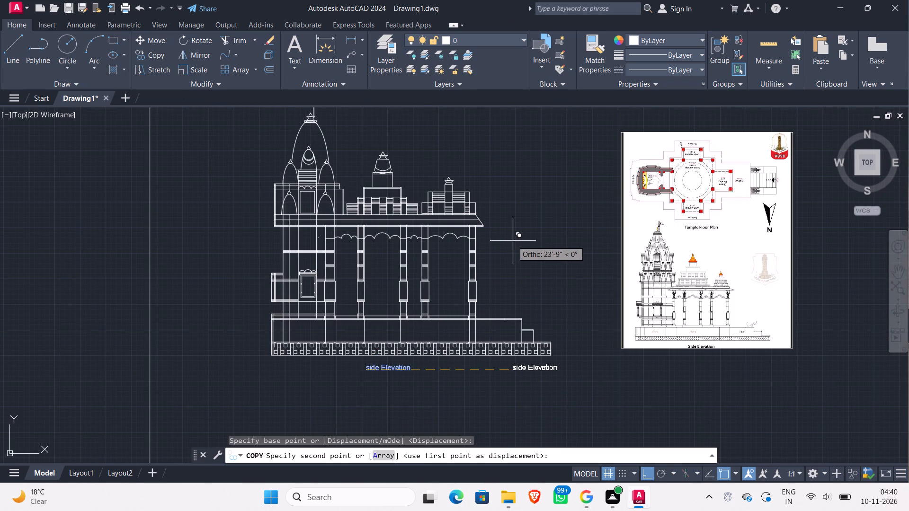
key(F8)
middle_drag(513, 238, 419, 362)
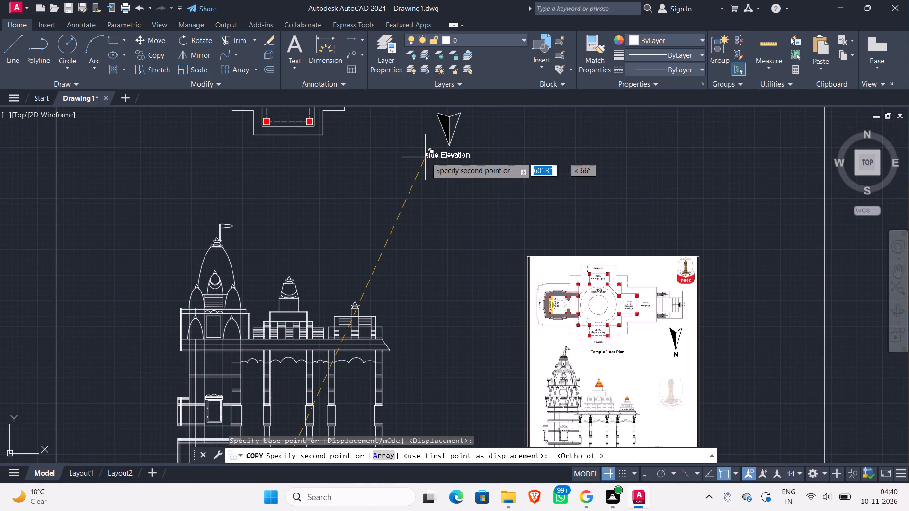
click(427, 154)
middle_drag(430, 197, 348, 281)
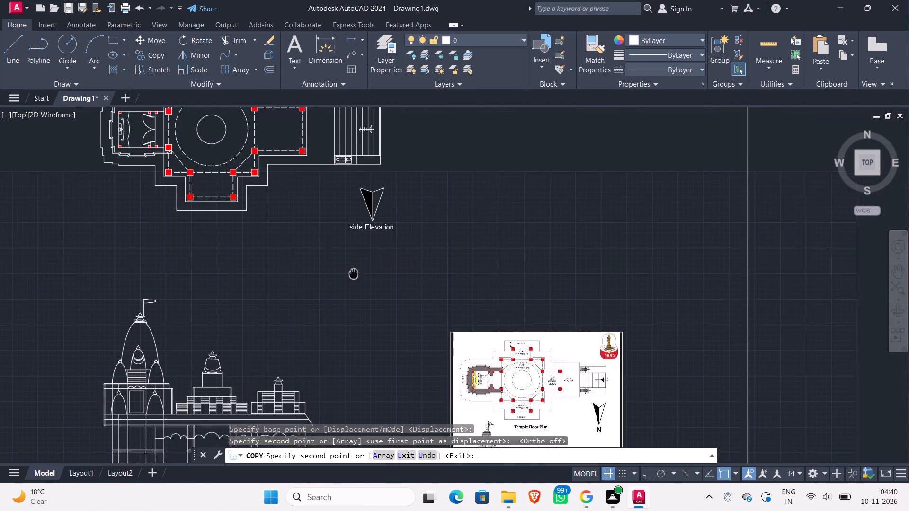
middle_drag(348, 281, 343, 288)
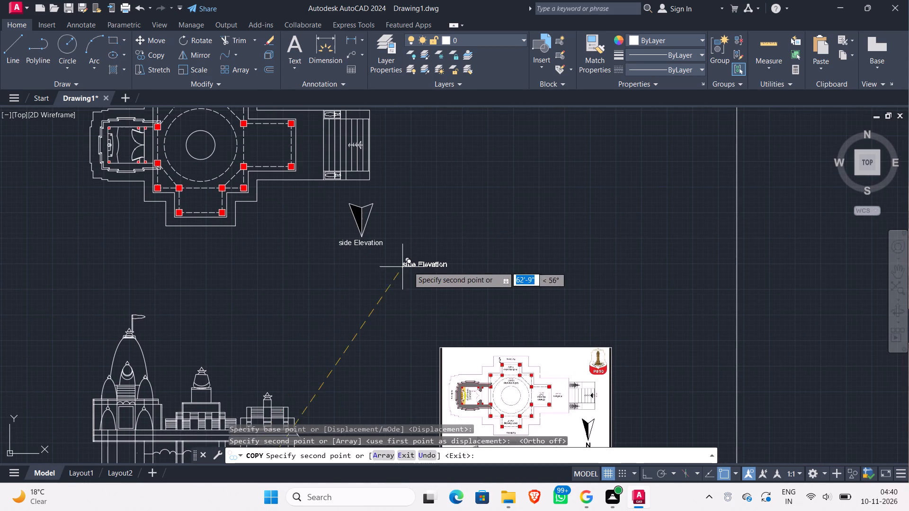
scroll(302, 151, up, 2)
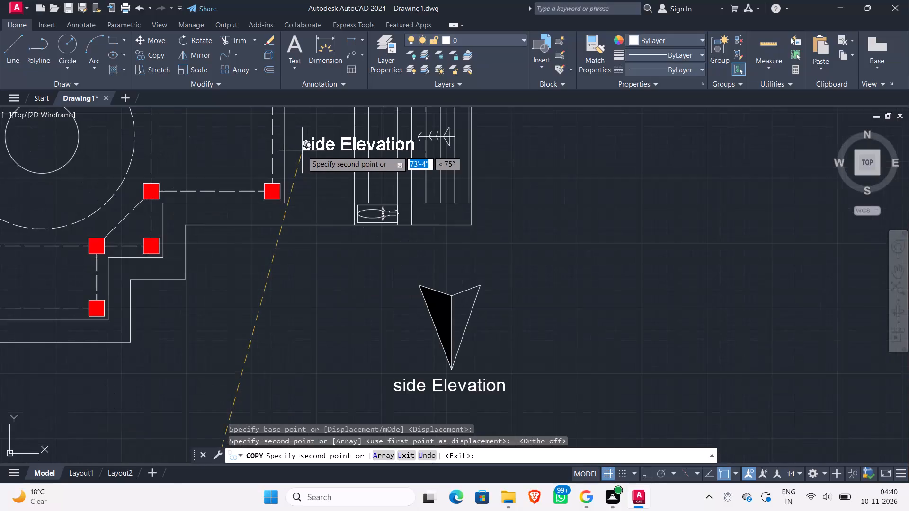
click(301, 129)
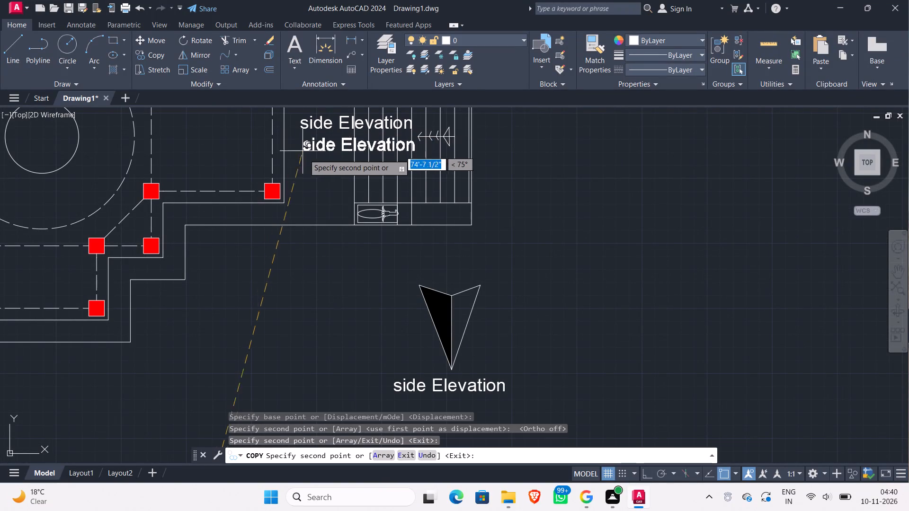
Place two more copies of the title in the floor plan's upper porch, one in its outer margin and one between its columns.
scroll(320, 176, down, 3)
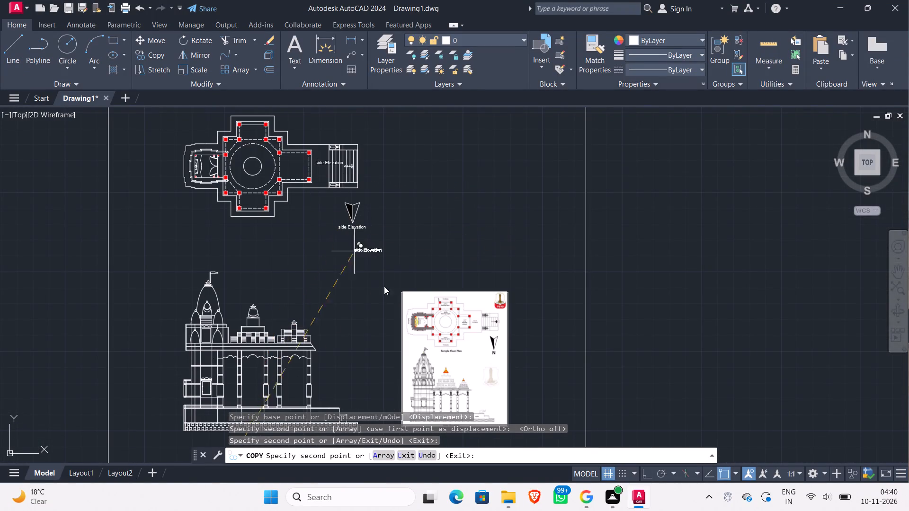
scroll(446, 311, up, 3)
scroll(216, 289, down, 2)
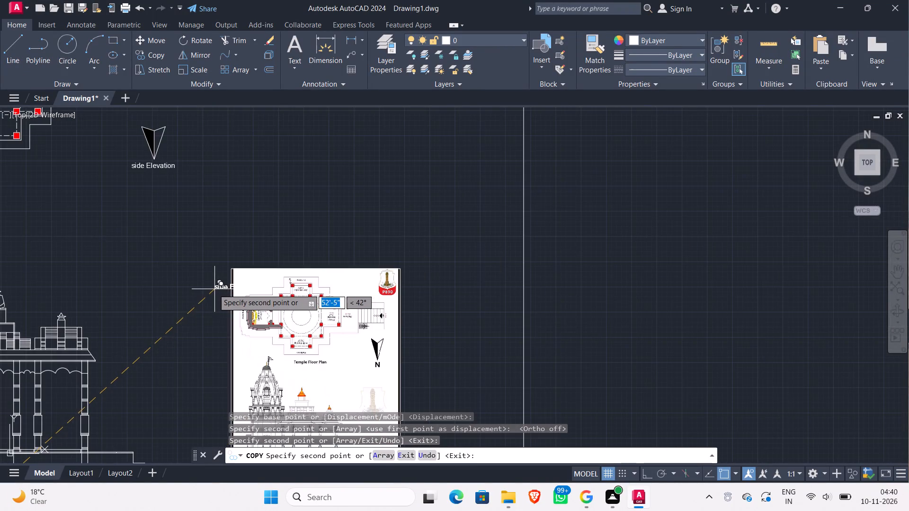
middle_drag(212, 286, 481, 339)
middle_drag(392, 266, 422, 457)
scroll(278, 242, up, 2)
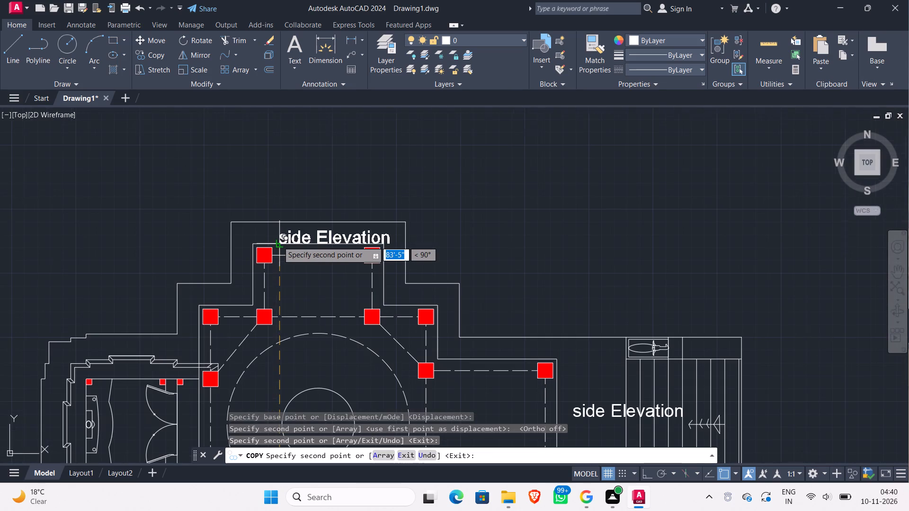
click(277, 235)
click(287, 291)
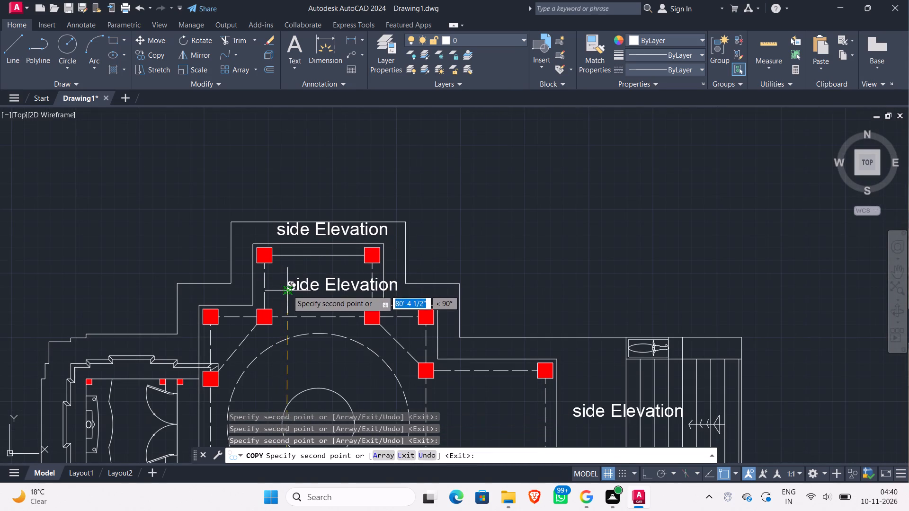
Place further title copies in the central hall above the inner circle, inside the sanctum, and at the sanctum's outer wall.
scroll(428, 281, down, 2)
middle_drag(481, 271, 348, 211)
scroll(440, 344, down, 1)
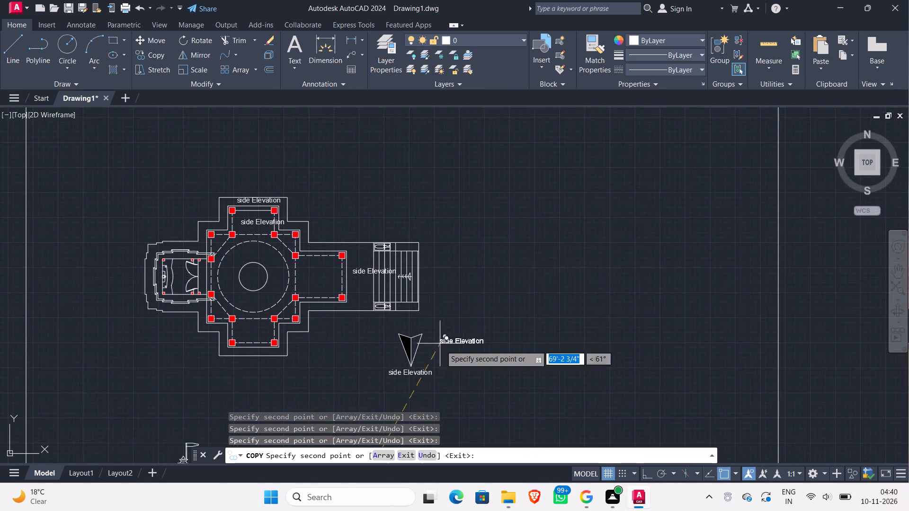
middle_drag(464, 378, 408, 277)
scroll(459, 373, down, 1)
scroll(427, 338, up, 2)
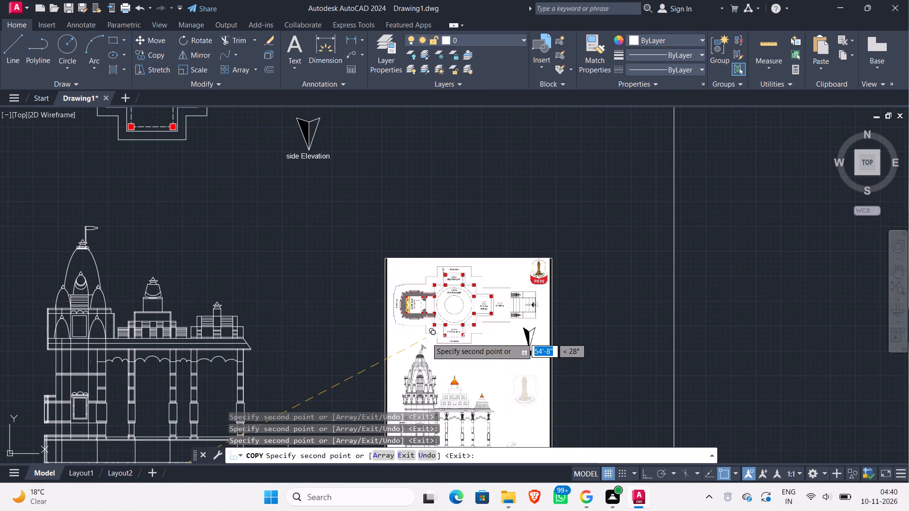
middle_drag(312, 333, 534, 367)
middle_drag(354, 262, 361, 382)
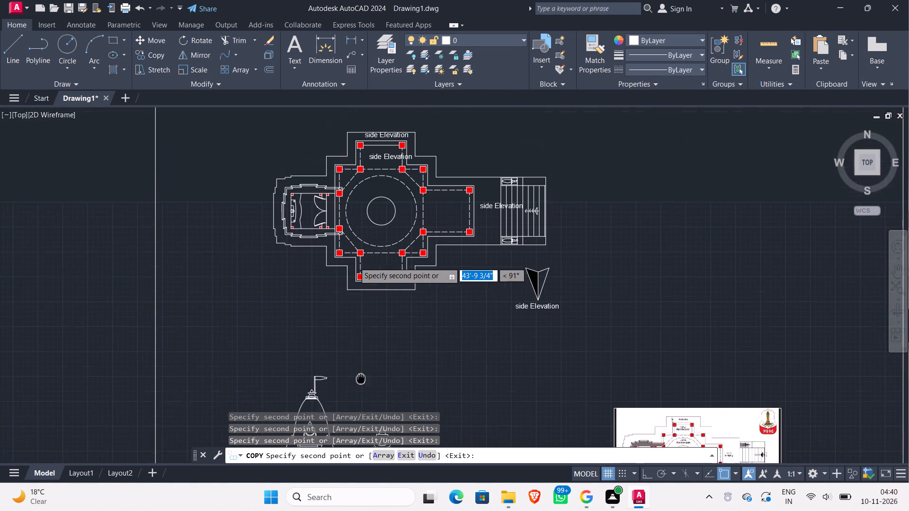
middle_drag(361, 382, 361, 383)
scroll(365, 269, up, 2)
middle_drag(369, 191, 357, 315)
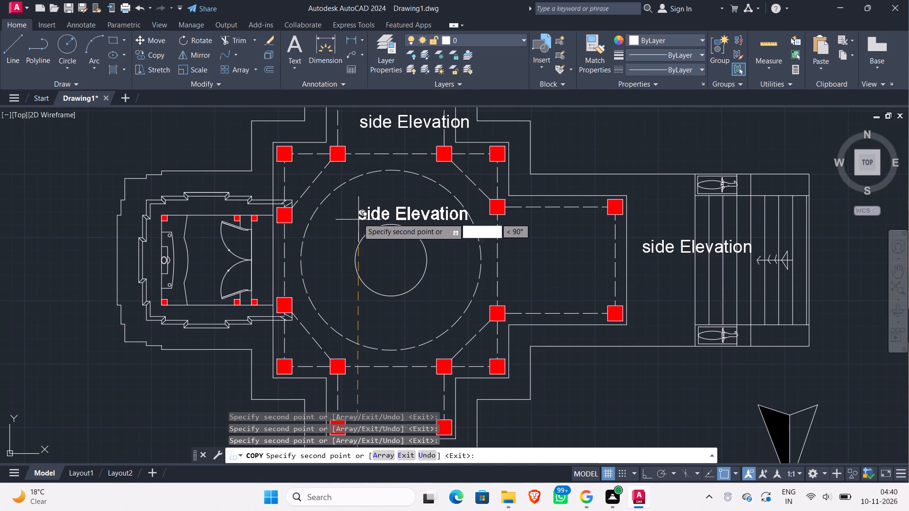
click(359, 211)
click(195, 262)
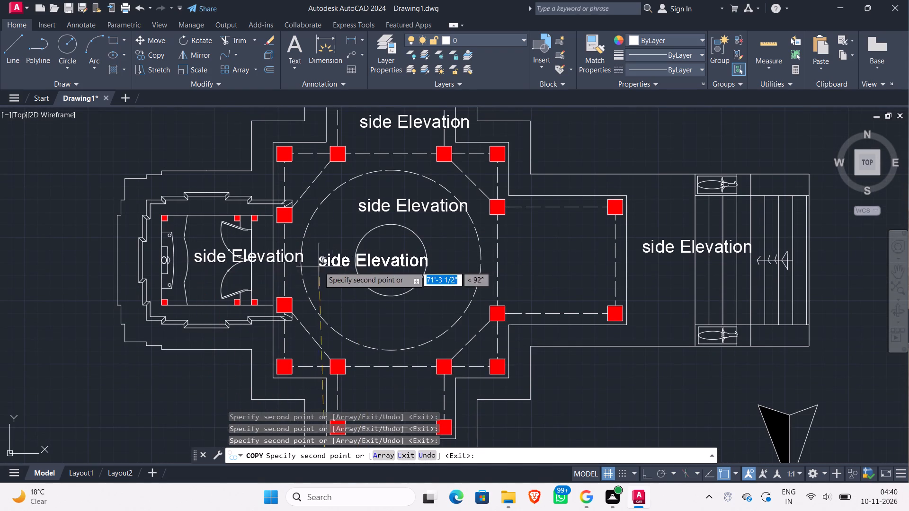
click(43, 262)
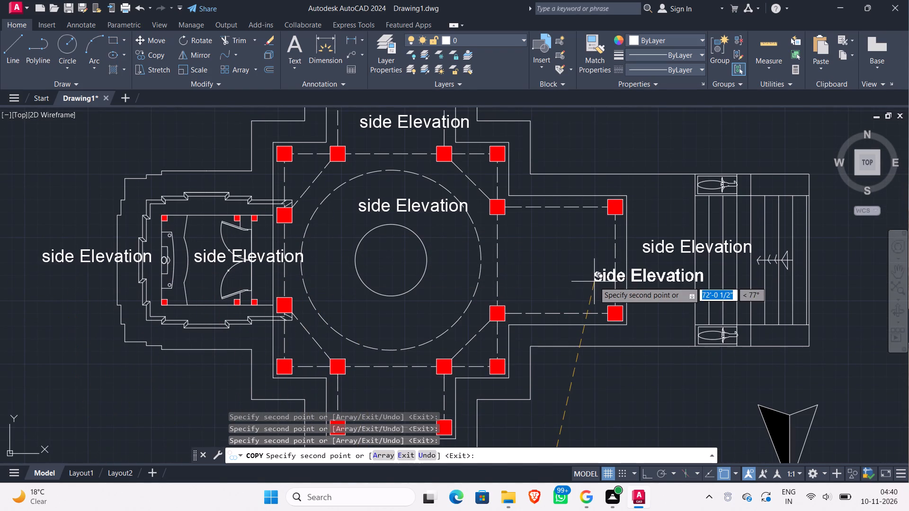
Place a last copy of the title centred below the floor plan's lower porch and finish copying.
scroll(594, 286, down, 2)
middle_drag(611, 351, 529, 236)
scroll(518, 235, down, 1)
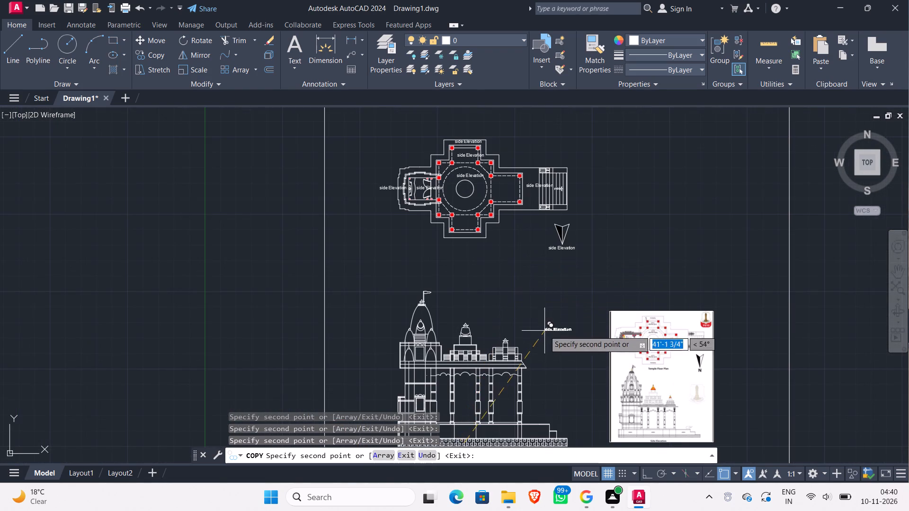
middle_drag(544, 331, 472, 262)
scroll(543, 276, up, 1)
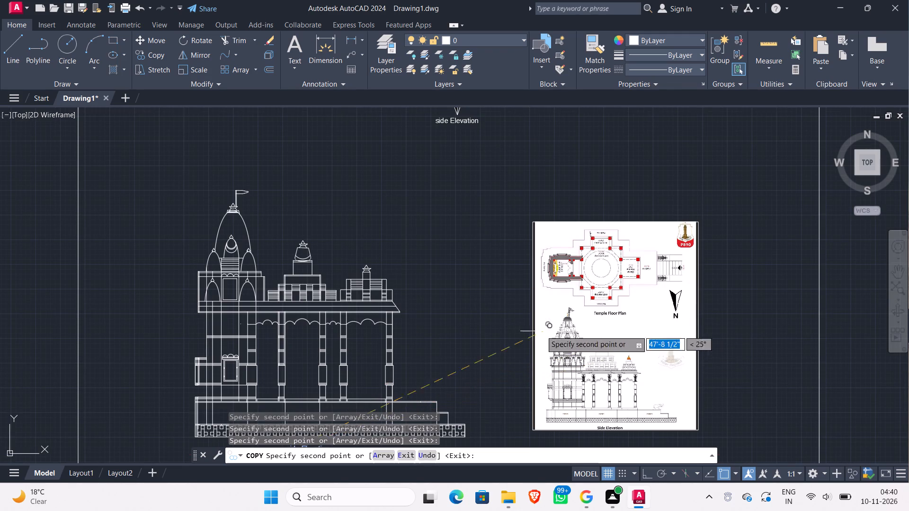
middle_drag(390, 203, 433, 347)
click(330, 264)
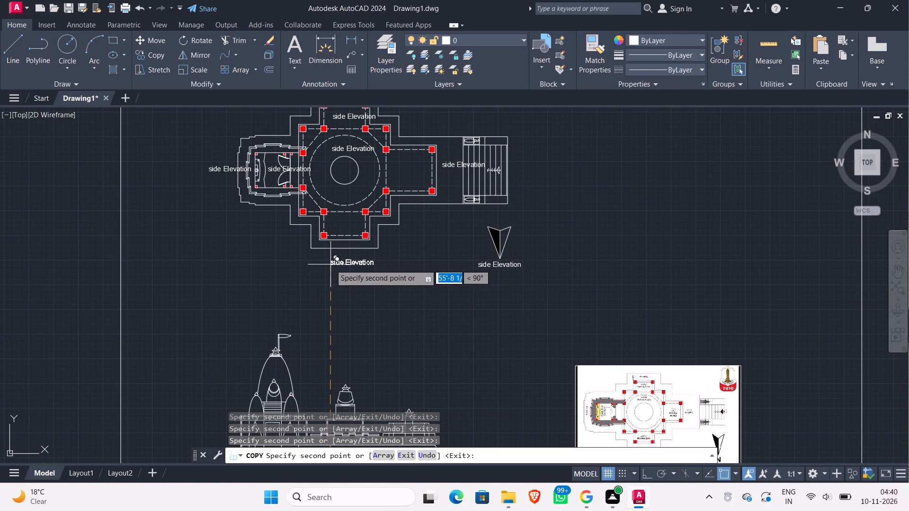
key(Escape)
Replace the copied "side Elevation" text below the north arrow with "N".
middle_drag(427, 340, 422, 253)
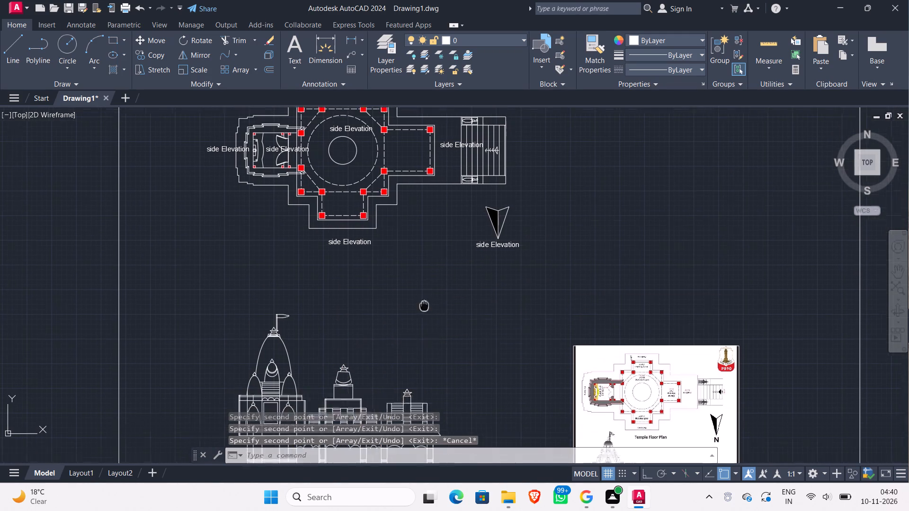
middle_drag(422, 253, 422, 207)
scroll(423, 250, down, 1)
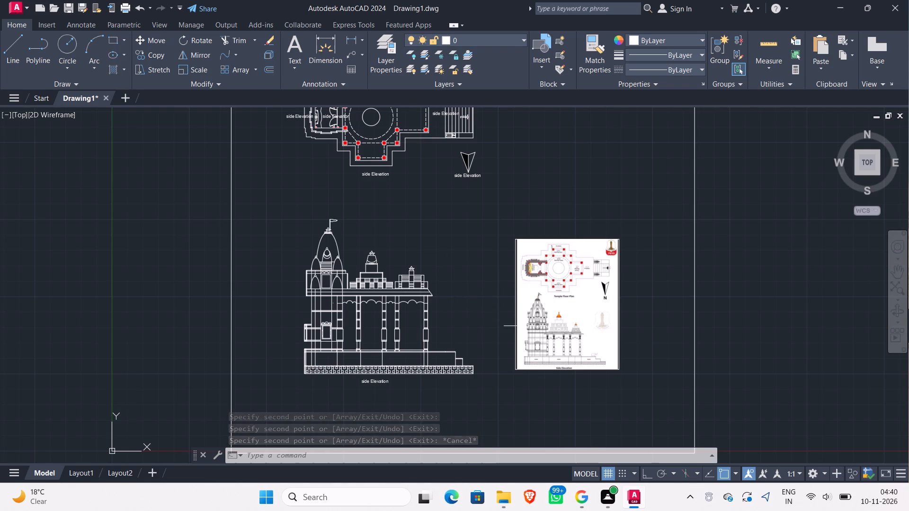
scroll(586, 337, up, 2)
scroll(580, 246, down, 1)
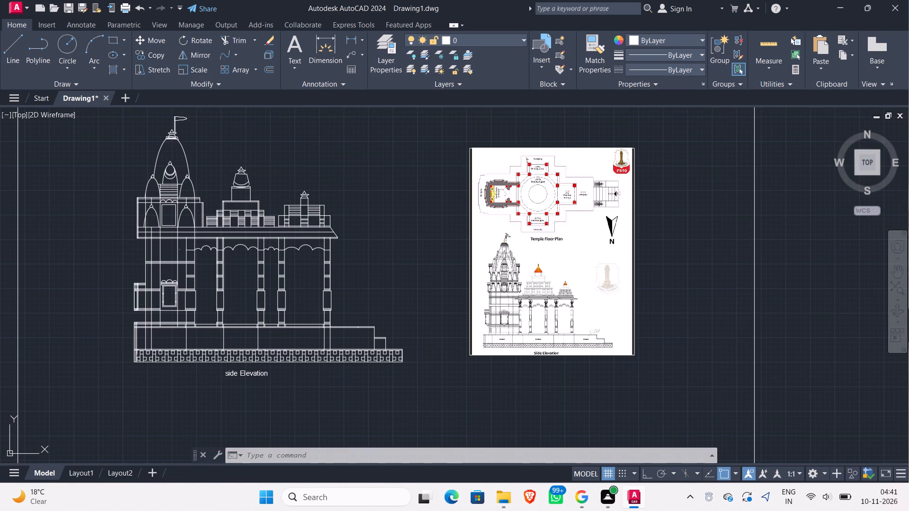
middle_drag(389, 200, 393, 350)
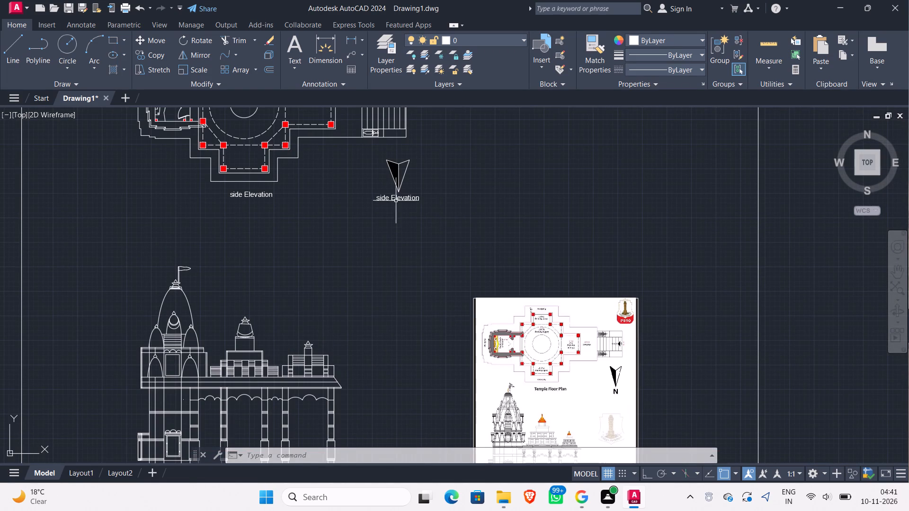
click(397, 198)
text(mte)
key(Return)
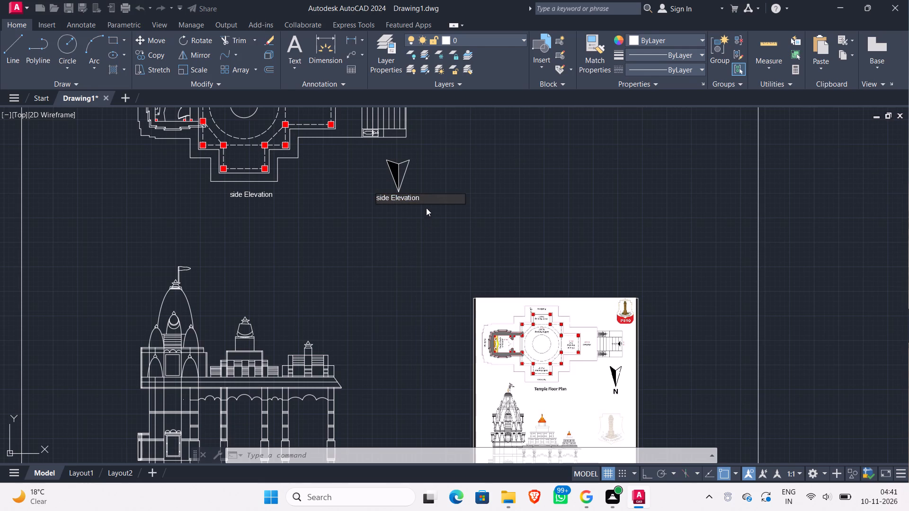
click(424, 200)
key(BackSpace)
key(BackSpace)
key(BackSpace)
key(BackSpace)
key(BackSpace)
key(BackSpace)
key(BackSpace)
key(BackSpace)
key(BackSpace)
key(BackSpace)
key(BackSpace)
key(BackSpace)
key(BackSpace)
key(BackSpace)
key(BackSpace)
key(BackSpace)
key(BackSpace)
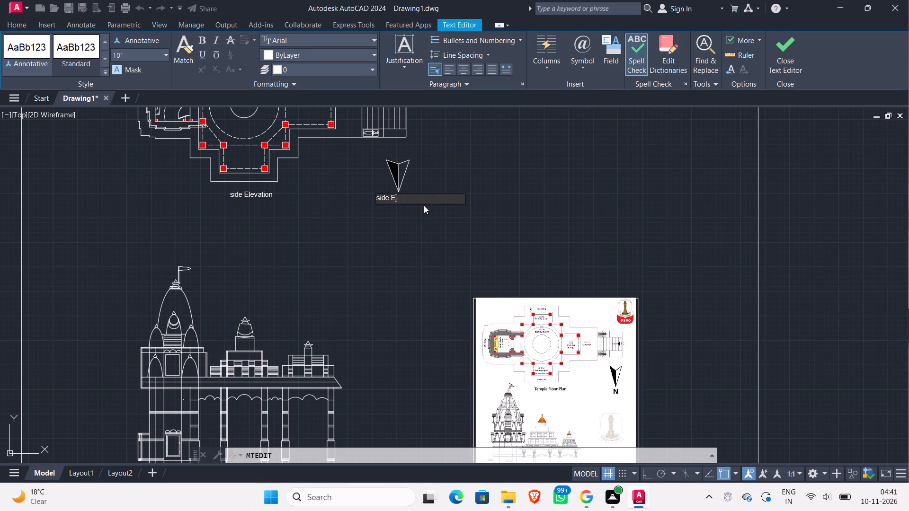
key(n)
key(BackSpace)
key(n)
key(BackSpace)
key(shift+n)
click(418, 255)
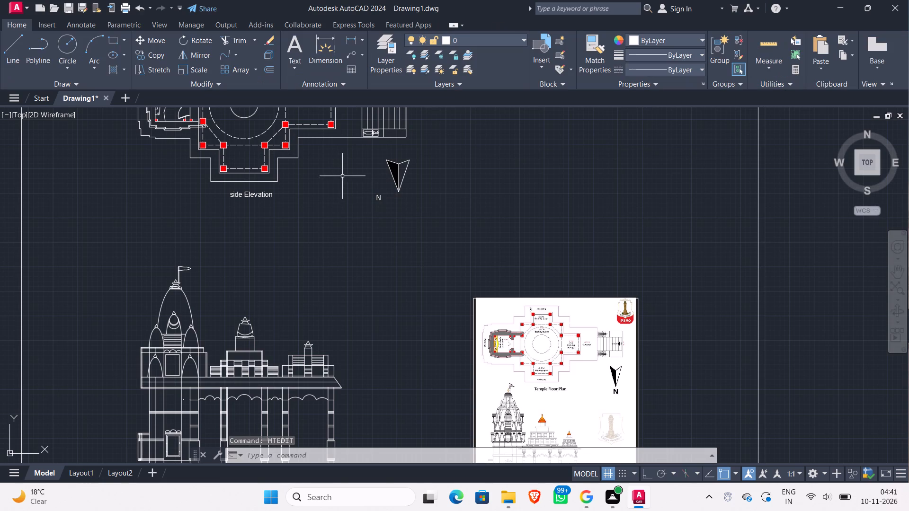
Move the "N" label directly under the north arrow's tip and deselect it.
click(378, 198)
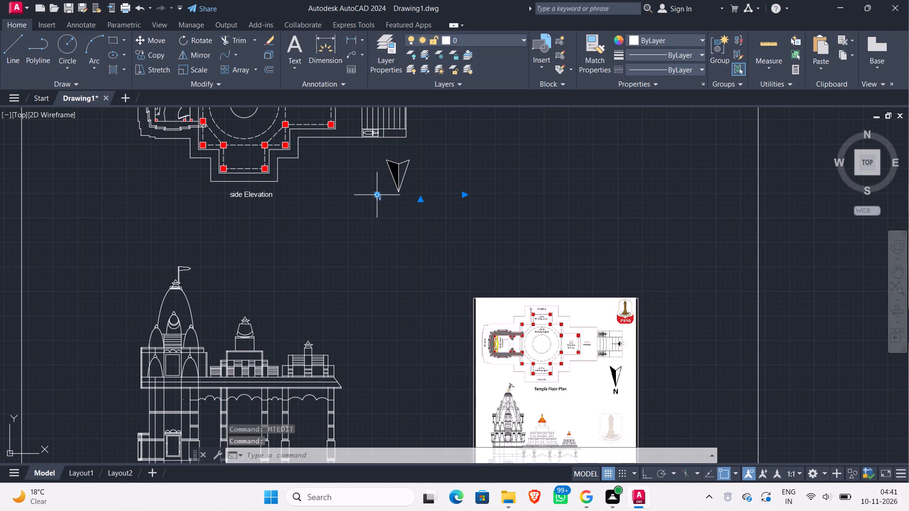
drag(377, 195, 399, 198)
click(397, 198)
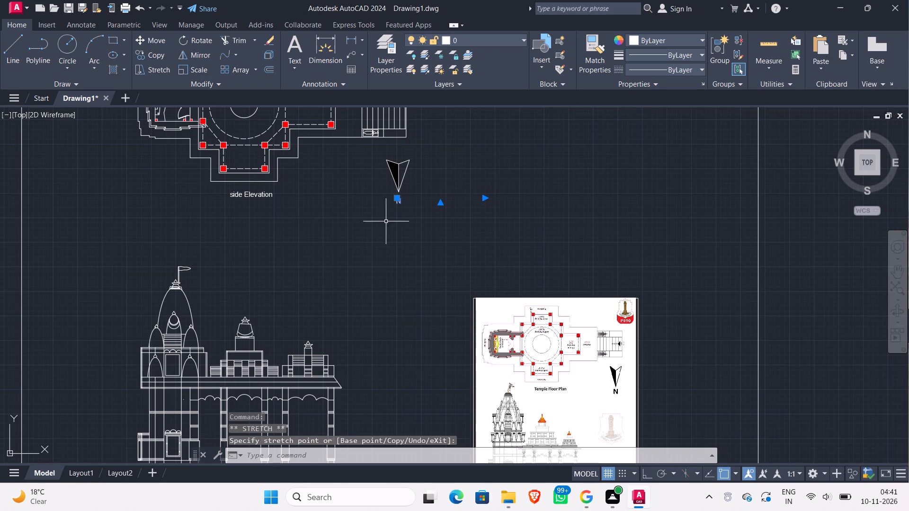
key(Escape)
scroll(345, 263, down, 1)
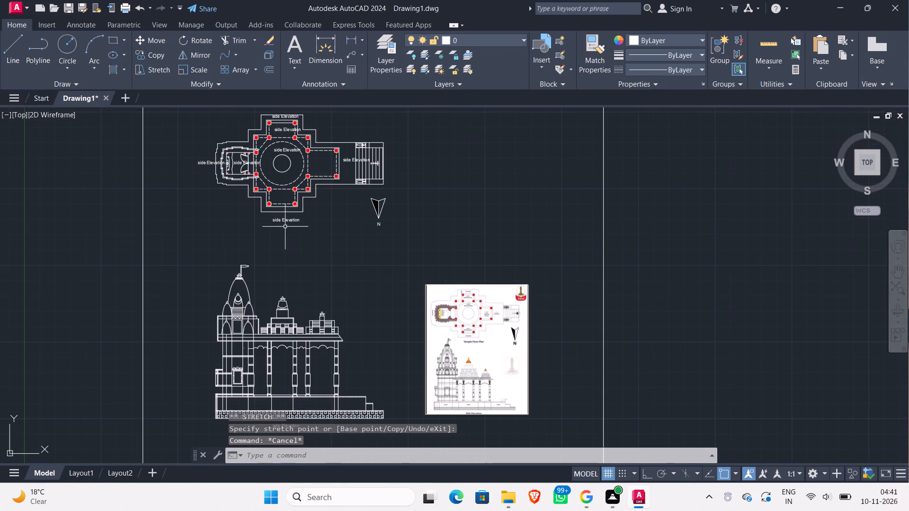
Replace the copied "side Elevation" text below the floor plan's lower porch with "temple floor plan".
scroll(284, 223, up, 2)
click(289, 211)
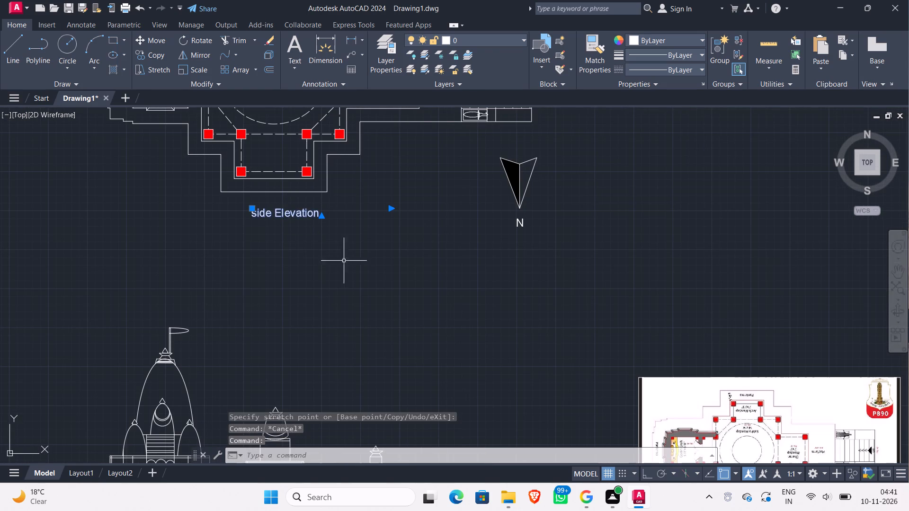
scroll(363, 275, down, 2)
middle_drag(381, 314, 383, 272)
scroll(489, 323, up, 2)
middle_drag(333, 291, 445, 447)
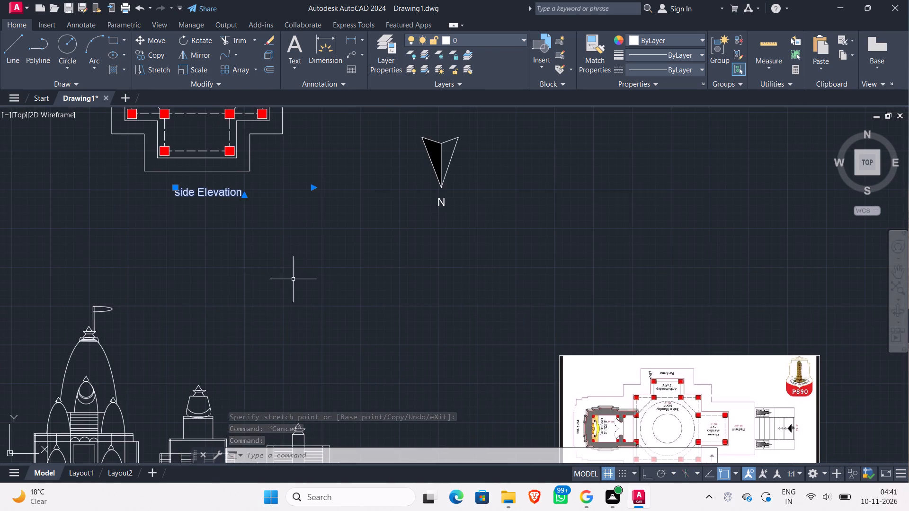
text(mte)
key(Return)
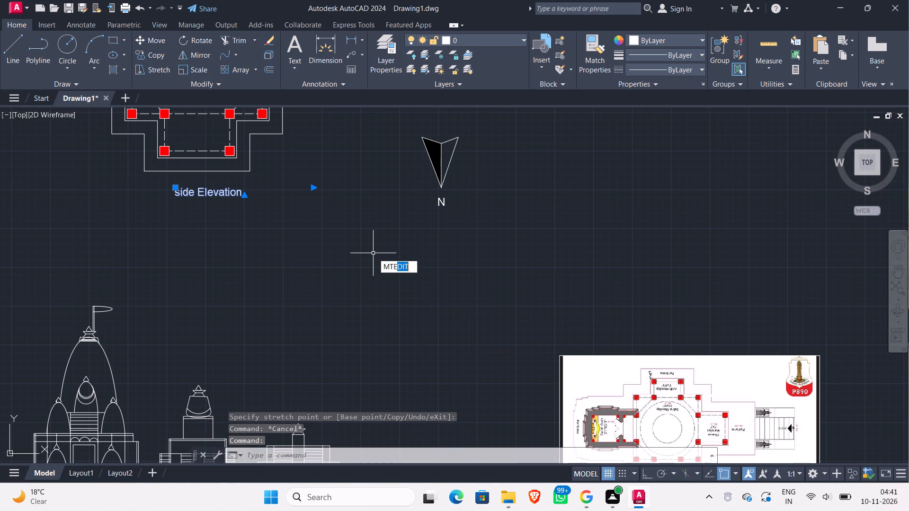
click(262, 196)
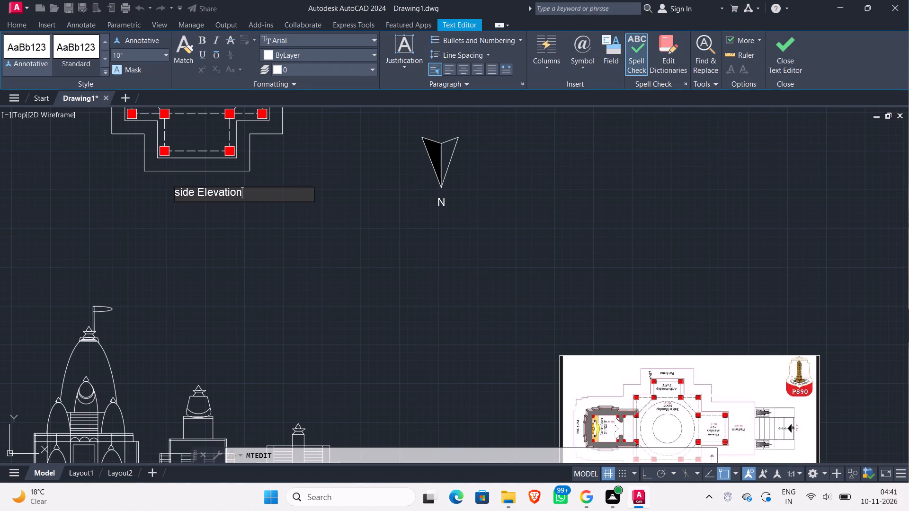
key(BackSpace)
key(BackSpace)
key(BackSpace)
key(BackSpace)
key(BackSpace)
key(BackSpace)
key(BackSpace)
key(BackSpace)
key(BackSpace)
key(BackSpace)
key(BackSpace)
key(BackSpace)
key(BackSpace)
key(BackSpace)
key(BackSpace)
key(BackSpace)
key(BackSpace)
key(BackSpace)
key(BackSpace)
key(BackSpace)
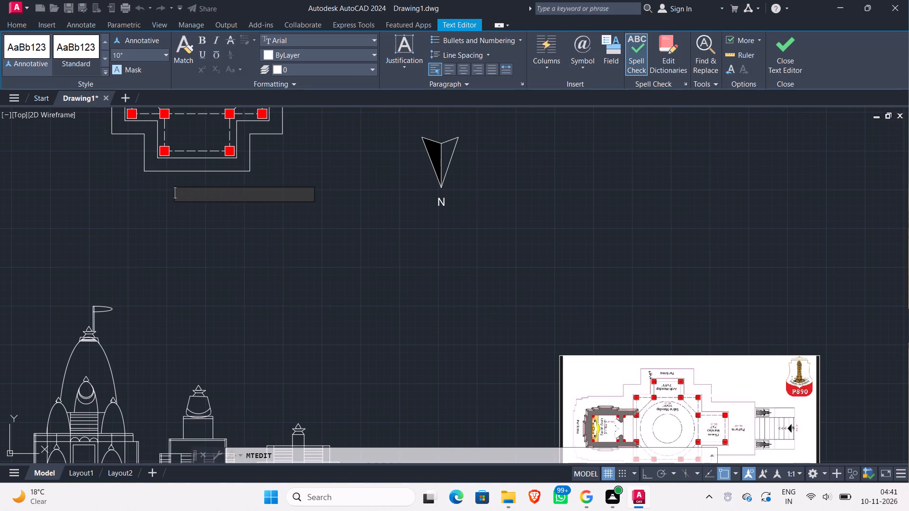
text(temple floor plan)
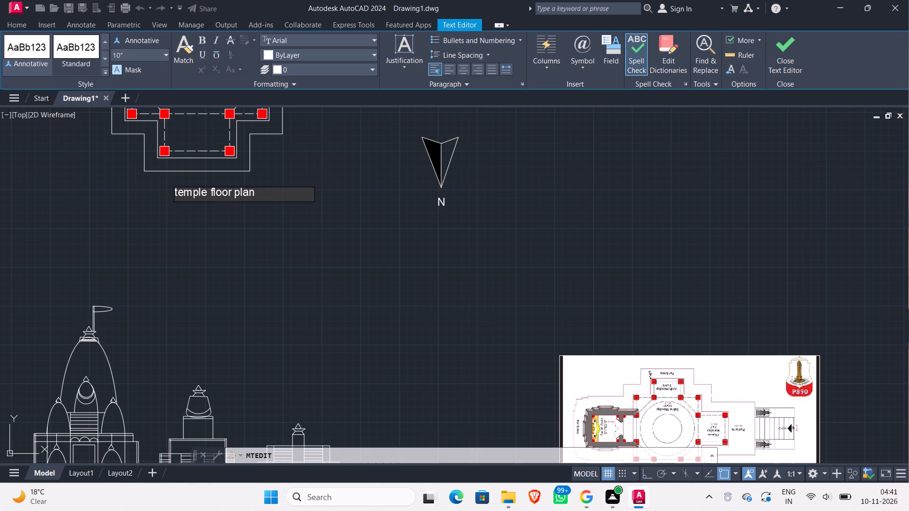
Capitalise the first two words of the floor plan title so it reads "Temple Floor plan", and finish editing.
click(178, 190)
key(BackSpace)
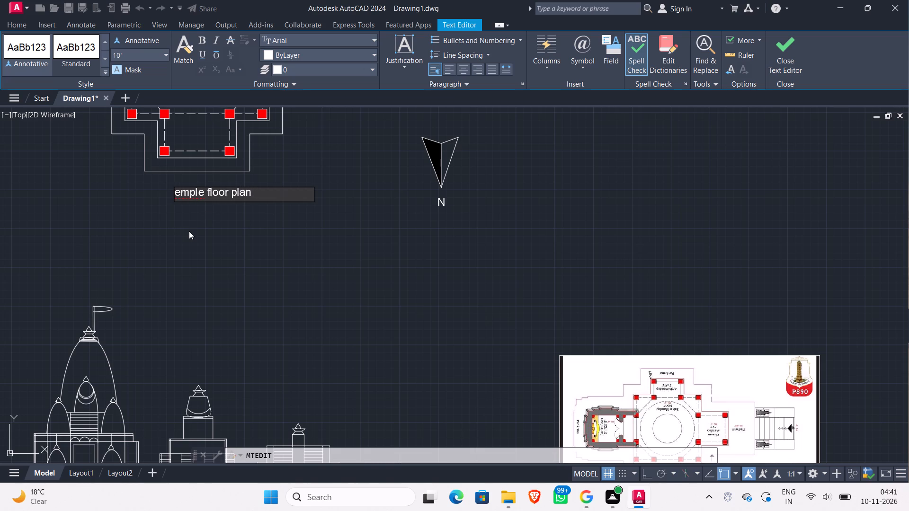
key(shift+t)
scroll(370, 279, down, 1)
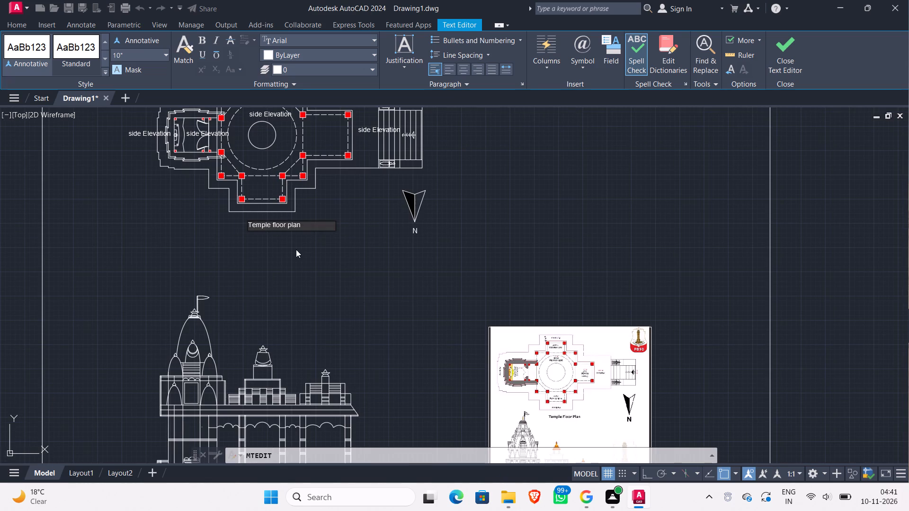
scroll(270, 224, up, 2)
click(279, 227)
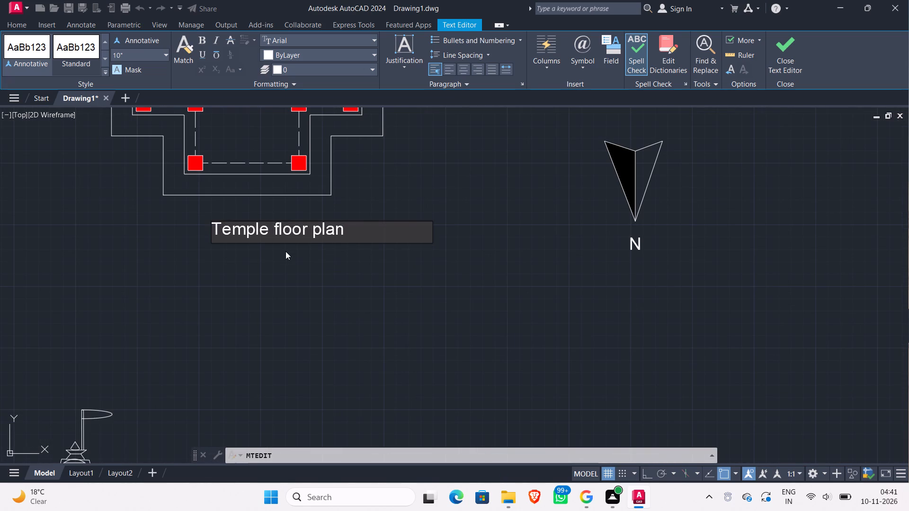
key(BackSpace)
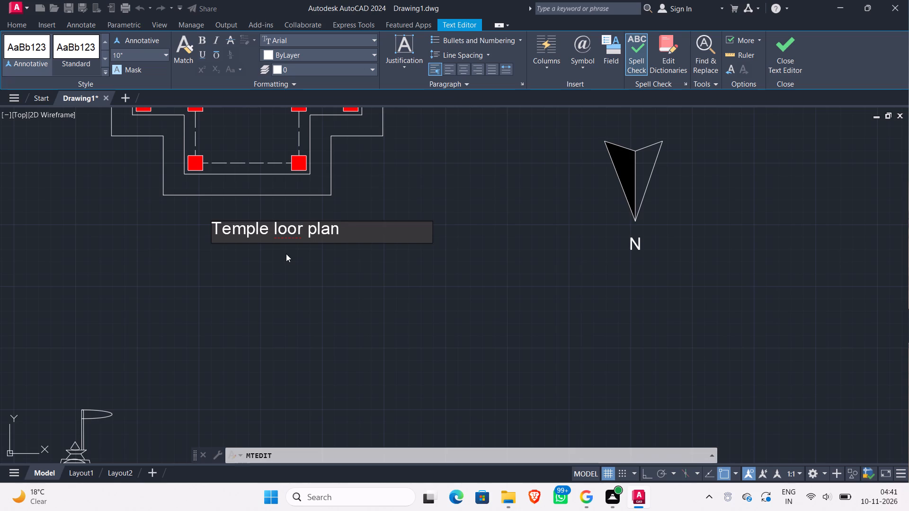
key(shift+f)
click(350, 287)
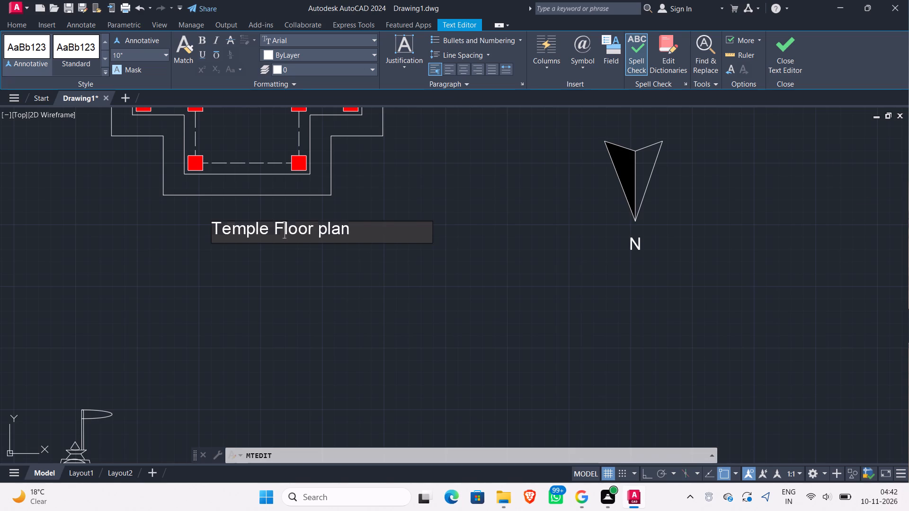
Move the "Temple Floor plan" title slightly up and to the left, centring it under the lower porch.
click(270, 228)
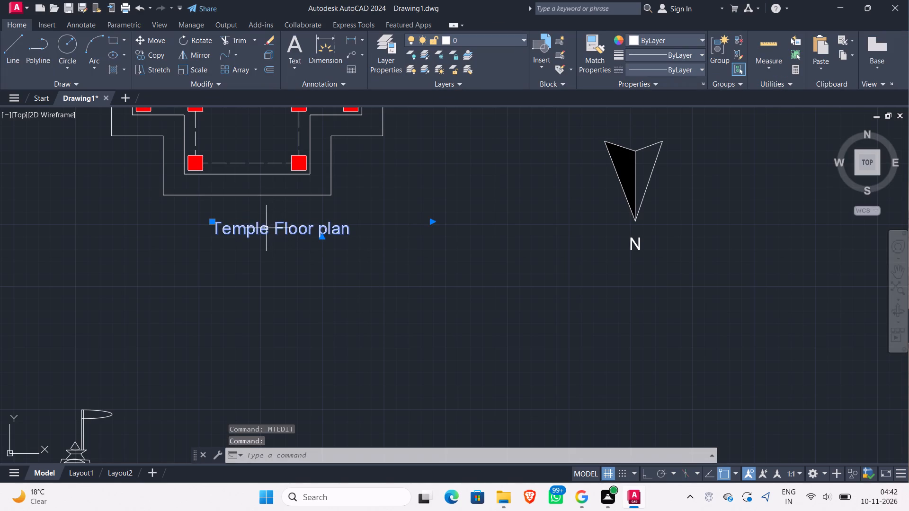
drag(266, 226, 238, 219)
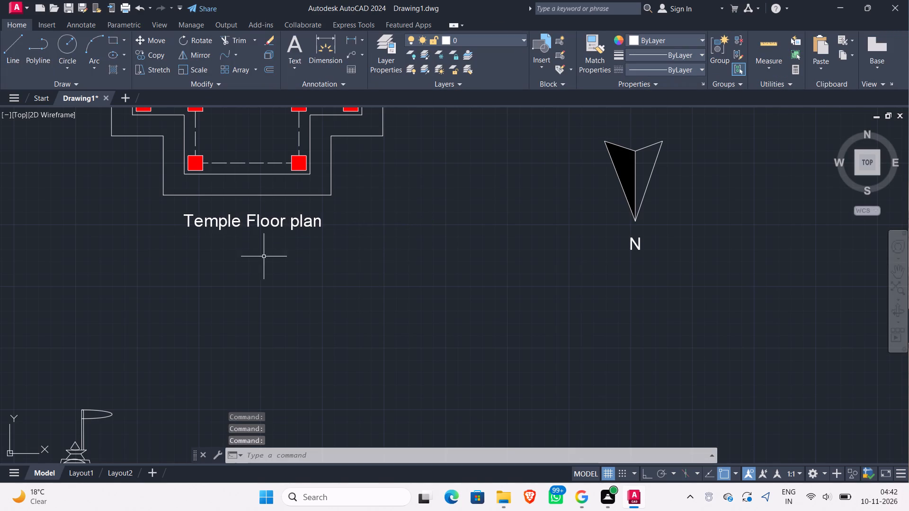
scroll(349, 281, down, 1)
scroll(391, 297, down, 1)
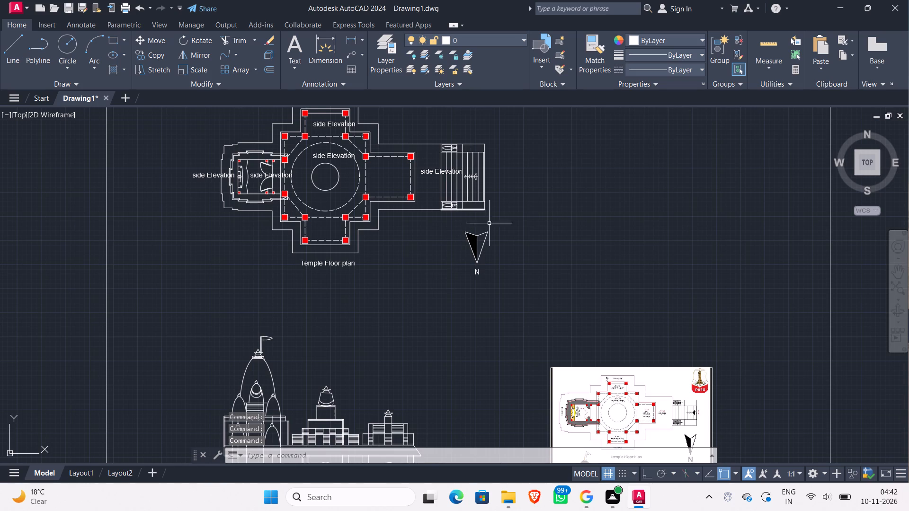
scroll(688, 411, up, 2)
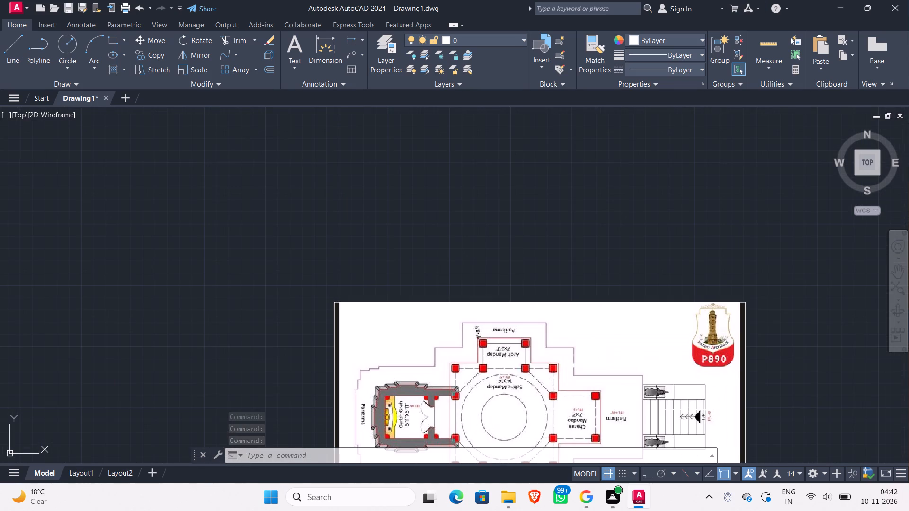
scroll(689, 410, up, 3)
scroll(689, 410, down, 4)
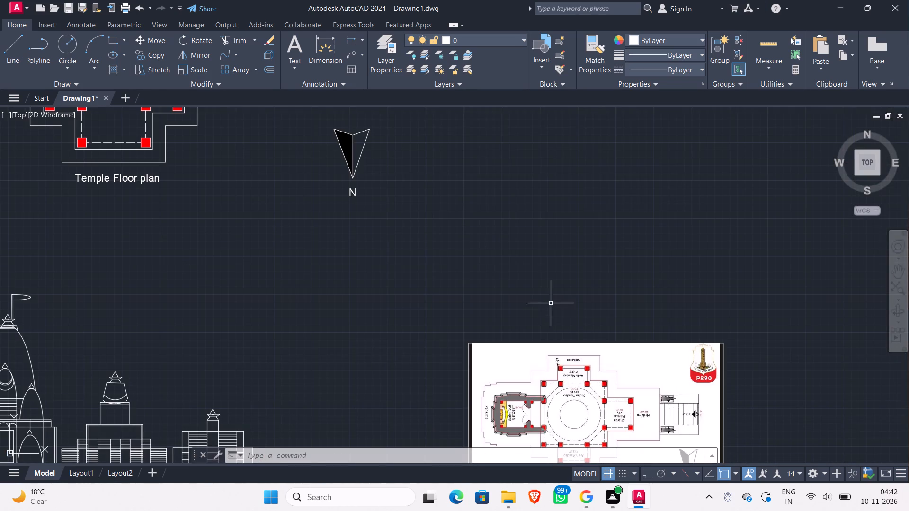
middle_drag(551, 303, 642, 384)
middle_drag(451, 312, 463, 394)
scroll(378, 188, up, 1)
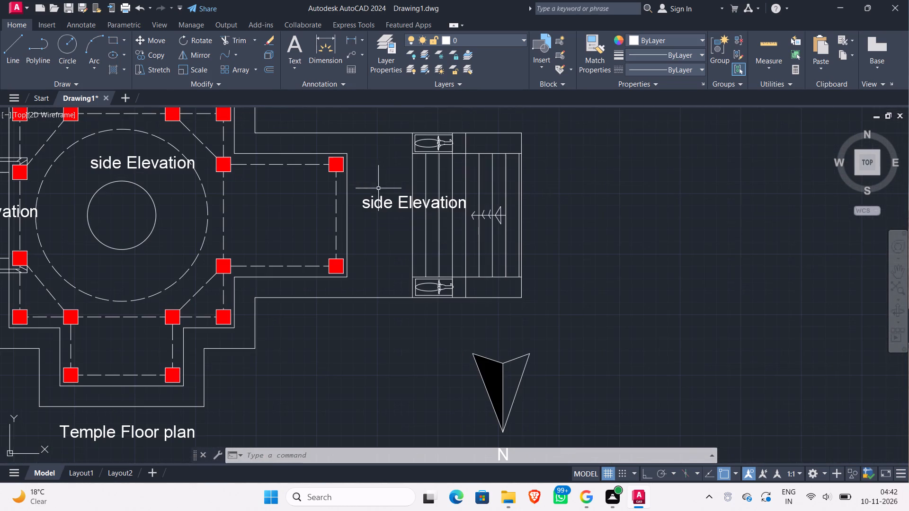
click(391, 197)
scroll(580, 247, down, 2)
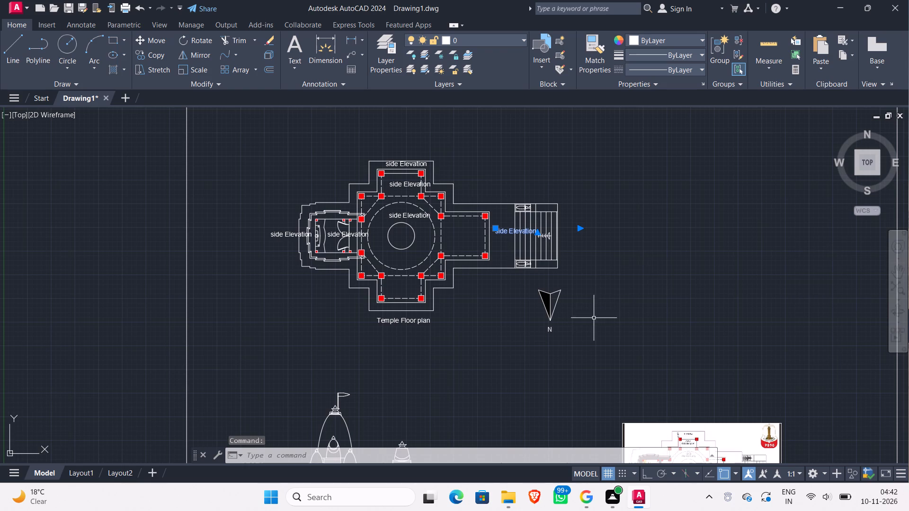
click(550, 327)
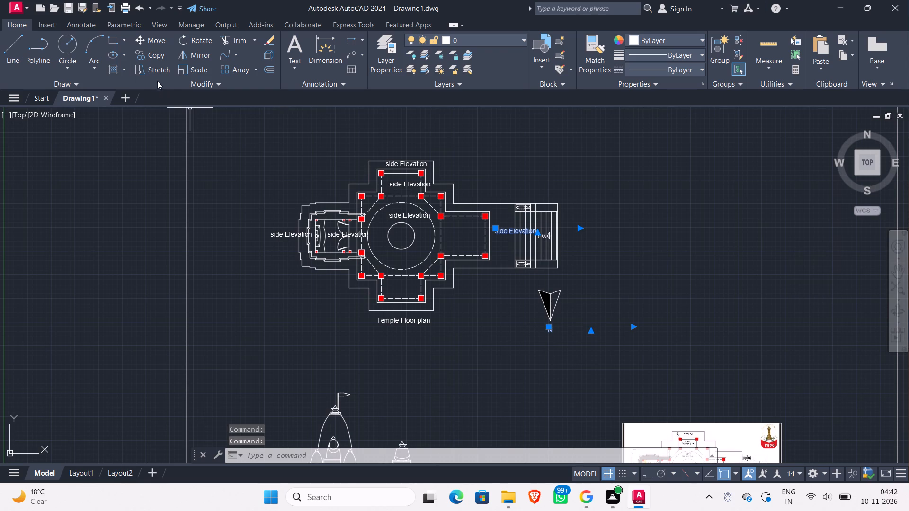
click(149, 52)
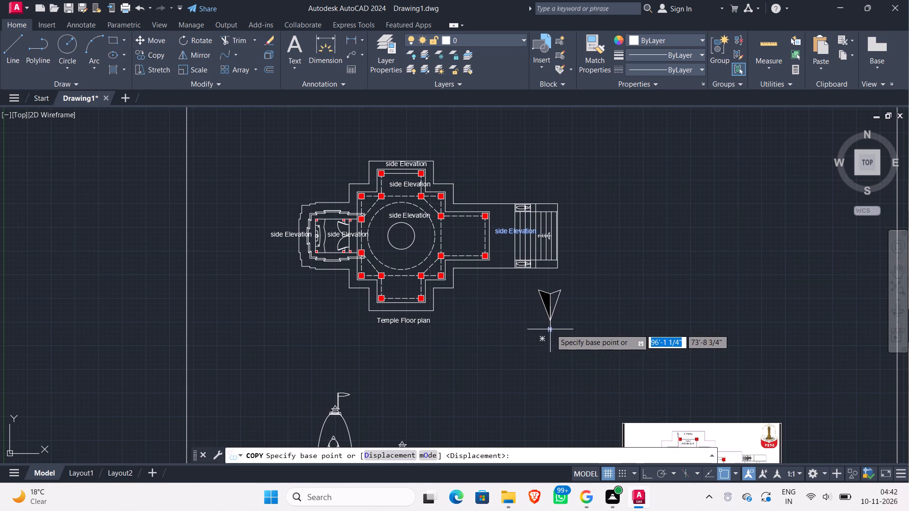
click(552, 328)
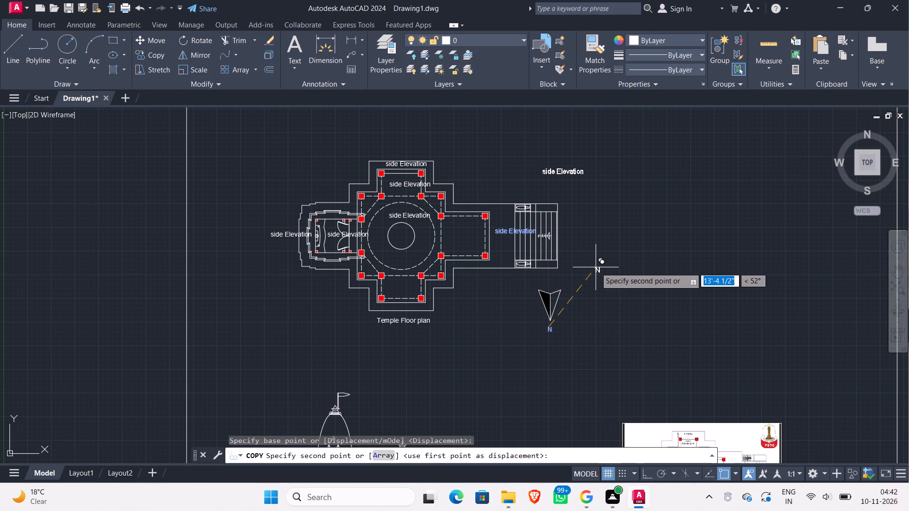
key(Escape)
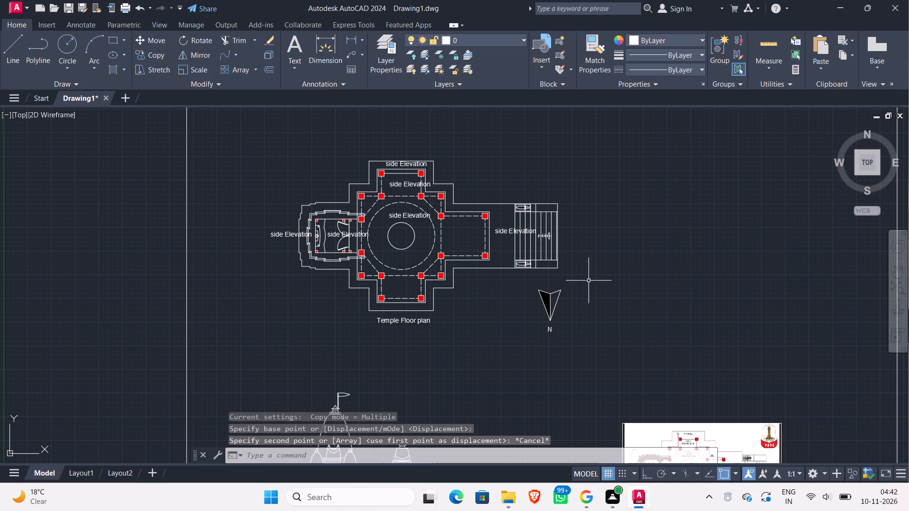
Copy the north arrow's "N" label onto the entrance stairs, just beside the wide end of the stair direction arrow.
click(549, 331)
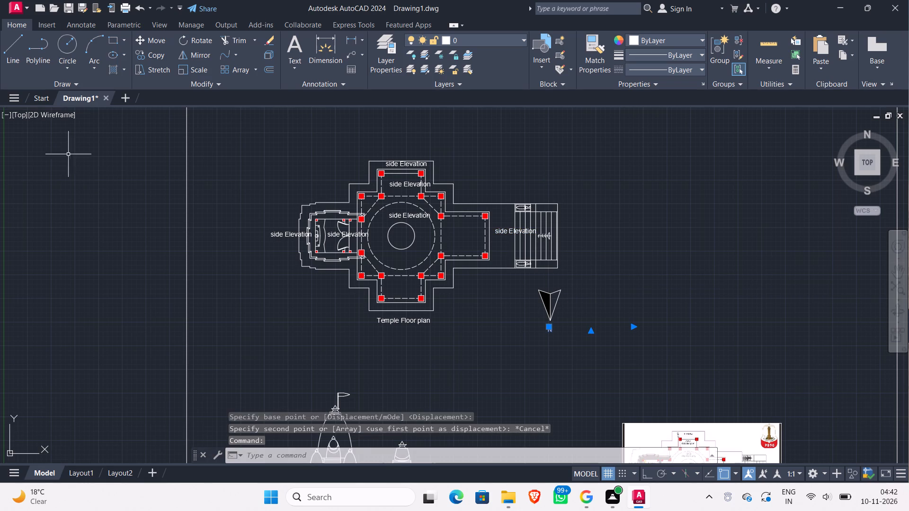
click(136, 55)
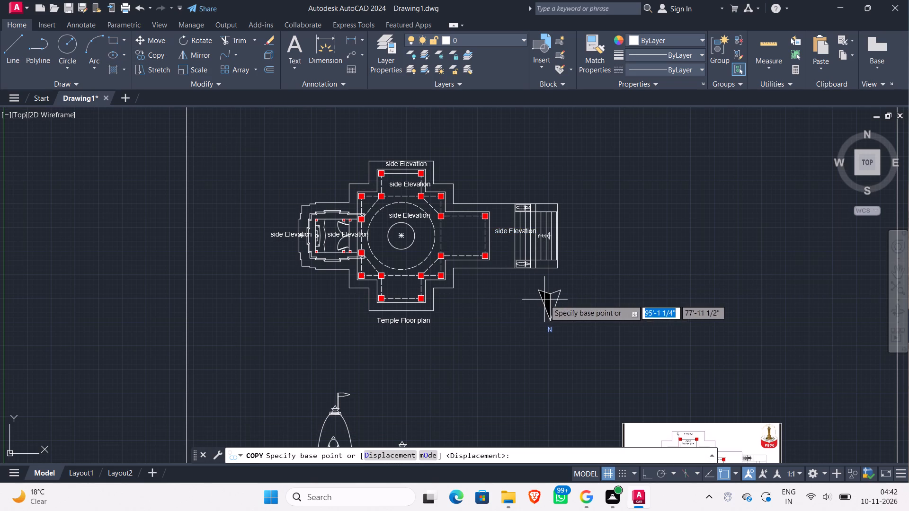
click(549, 331)
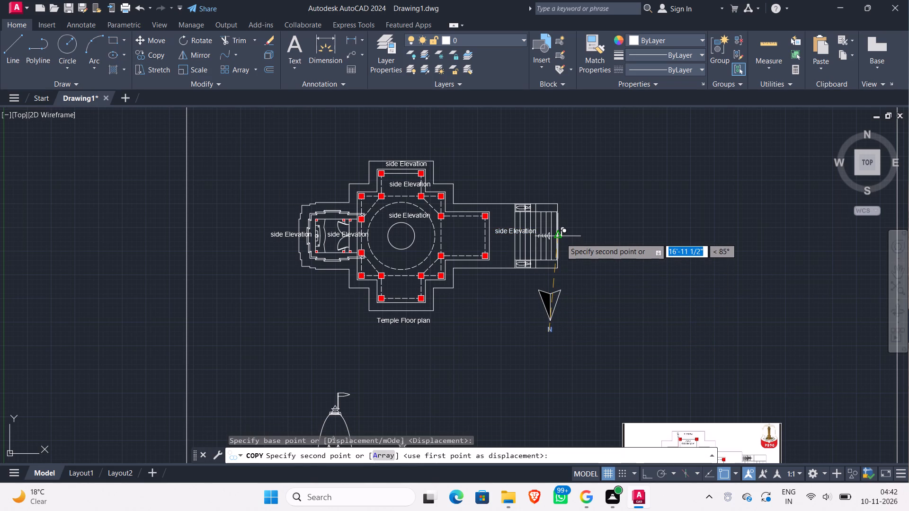
scroll(562, 243, up, 3)
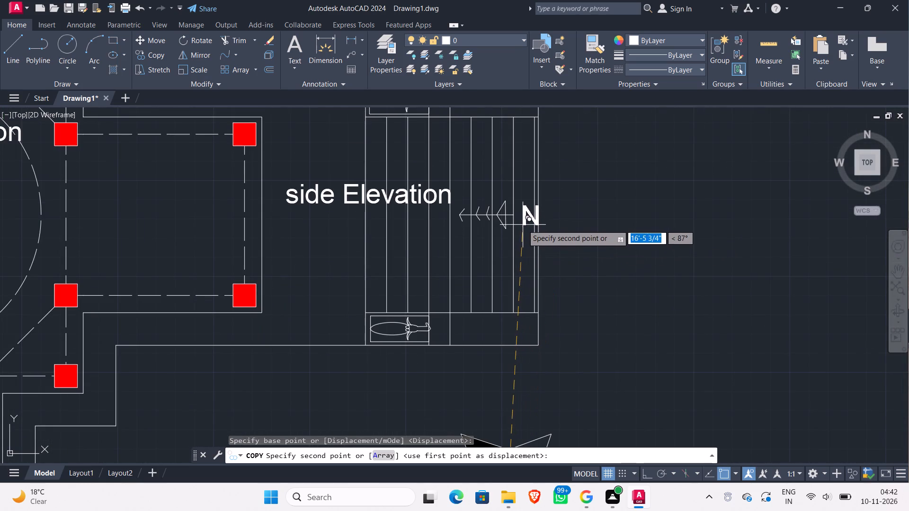
click(523, 220)
key(Escape)
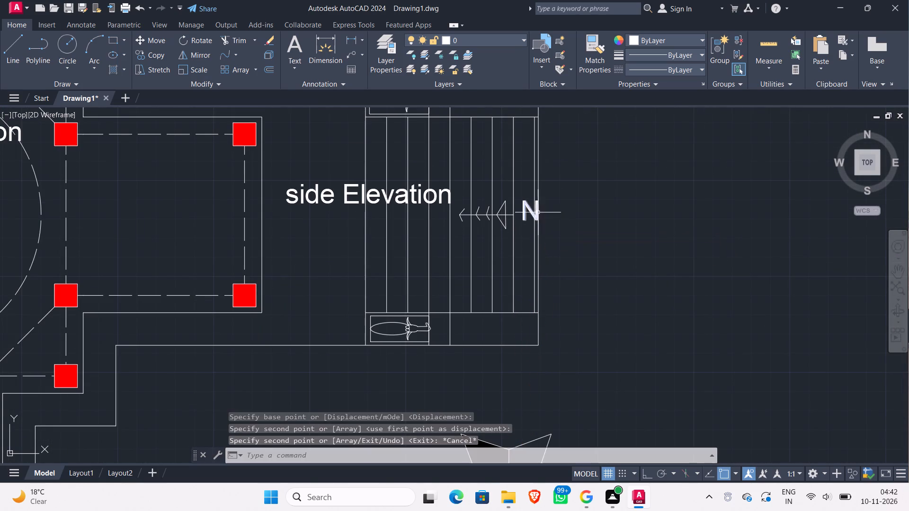
Replace the copied "N" text beside the stair direction arrow with "up".
click(532, 210)
text(mte)
key(Return)
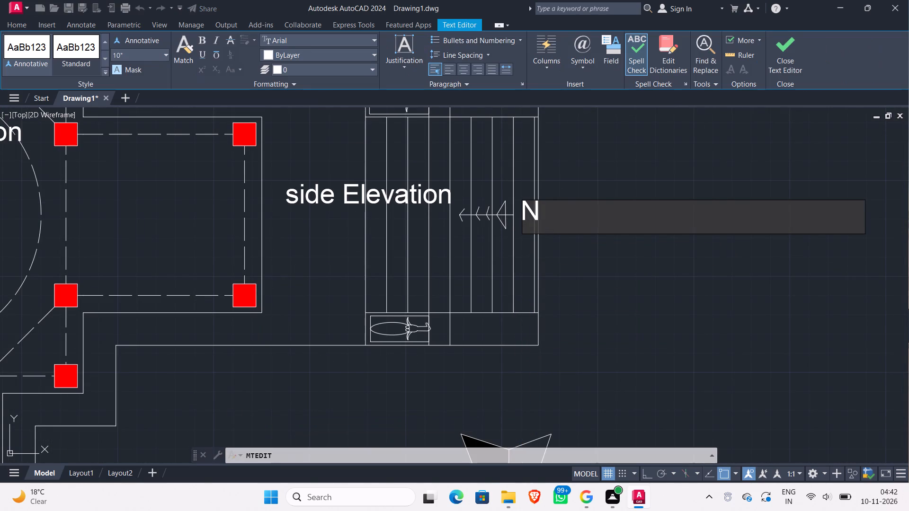
click(547, 220)
key(BackSpace)
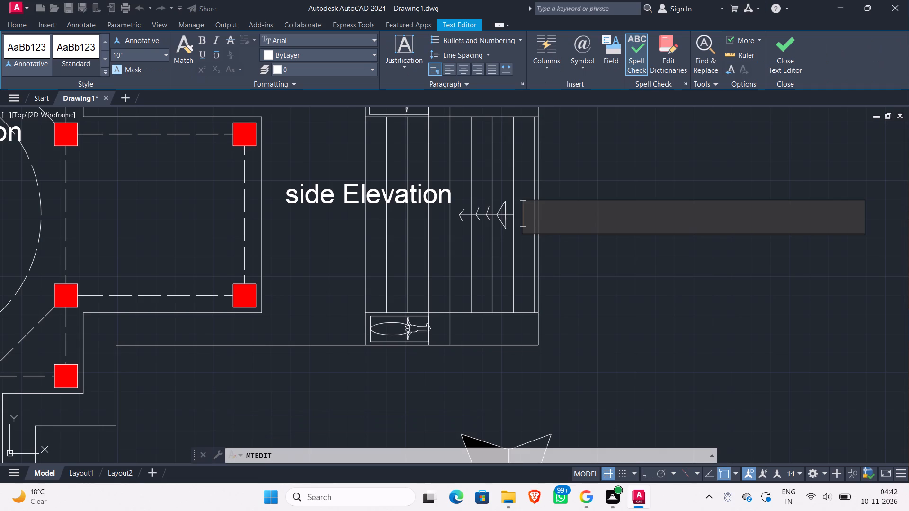
text(up)
click(583, 267)
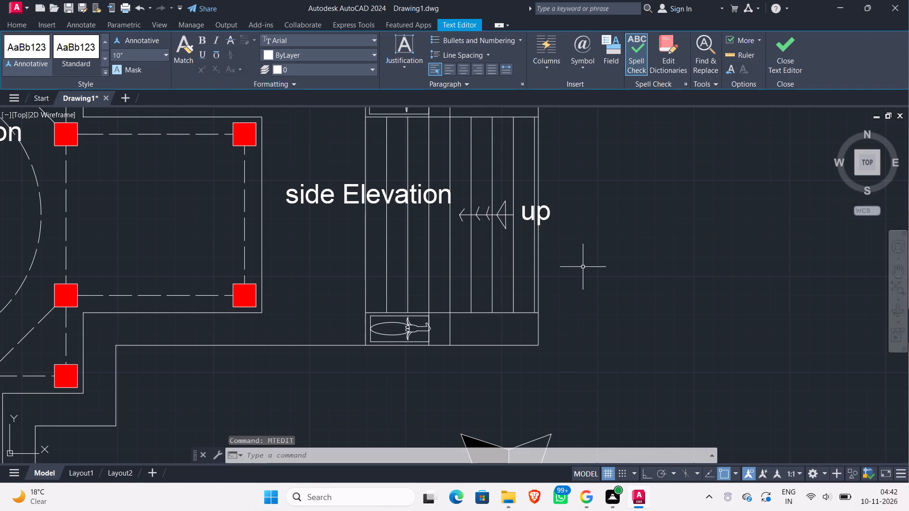
Examine the room names, sizes and level notes on the reference image's temple floor plan.
scroll(626, 301, down, 2)
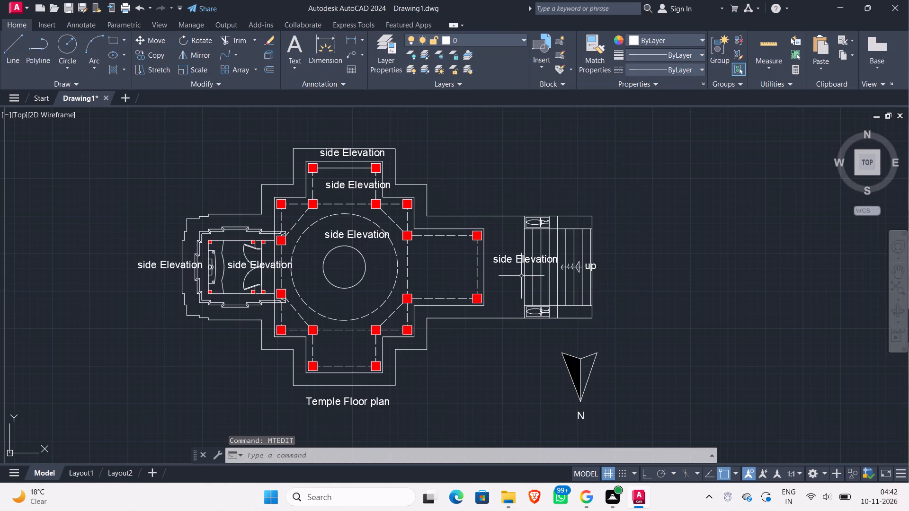
scroll(530, 344, down, 1)
middle_drag(544, 369, 538, 367)
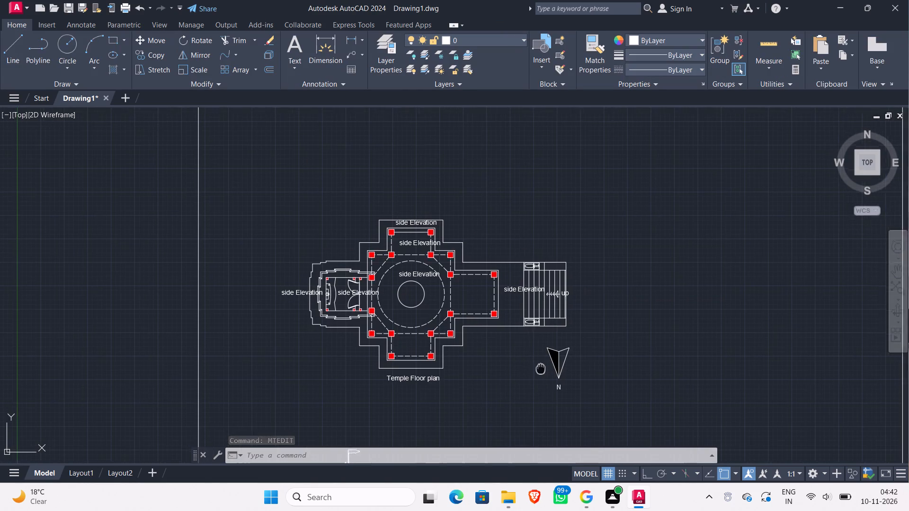
middle_drag(538, 367, 435, 300)
scroll(433, 302, down, 2)
scroll(497, 369, up, 4)
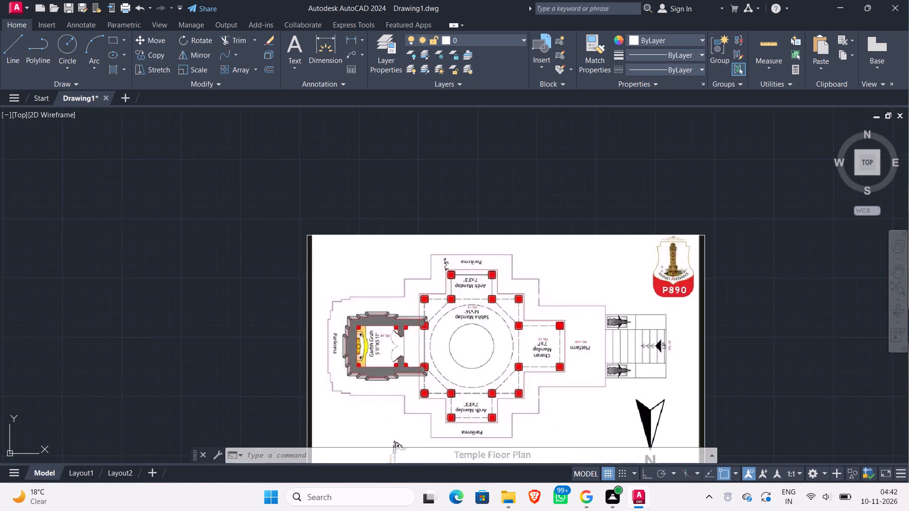
scroll(509, 346, up, 2)
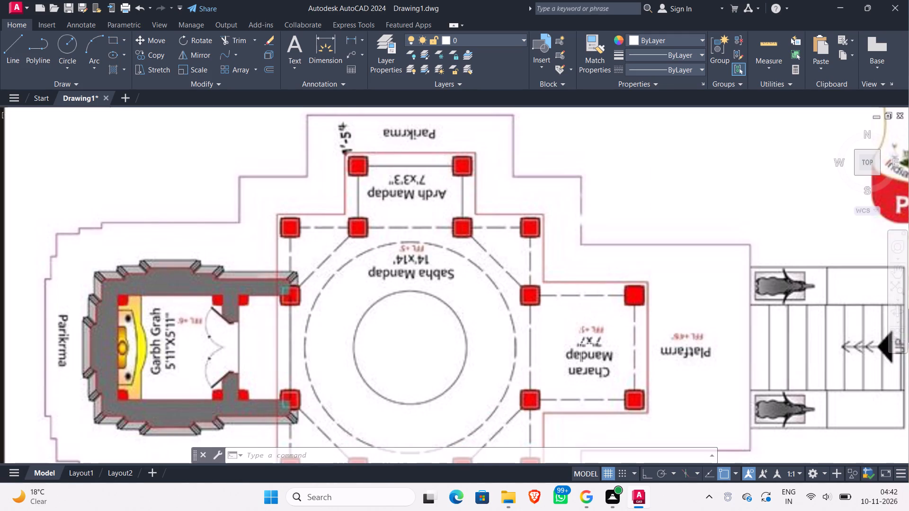
scroll(559, 318, up, 3)
scroll(561, 318, down, 2)
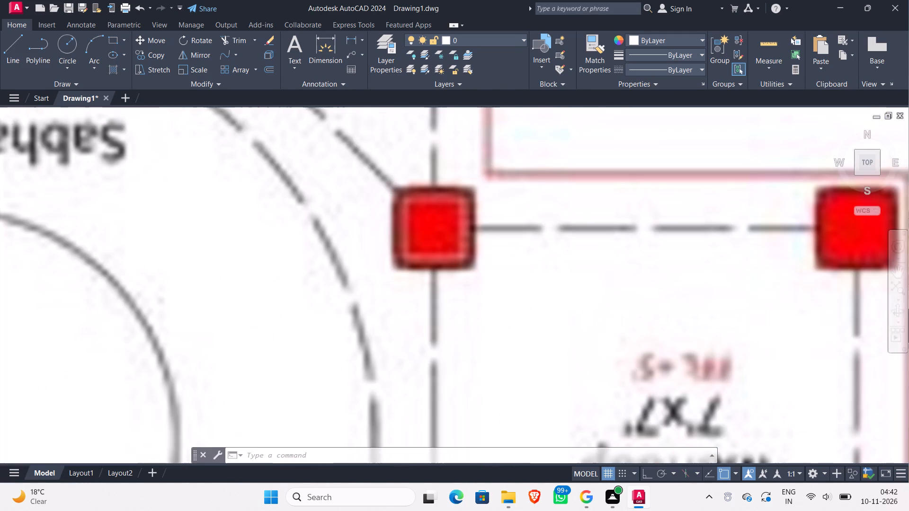
Set the text height of the "side Elevation" label between the front hall and the entrance stairs to 8".
scroll(606, 327, down, 2)
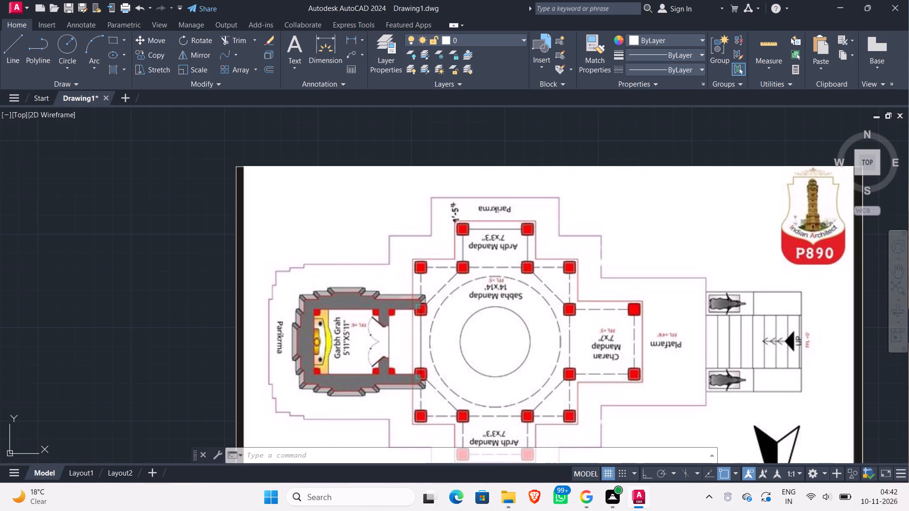
scroll(586, 325, down, 2)
middle_drag(492, 266, 536, 336)
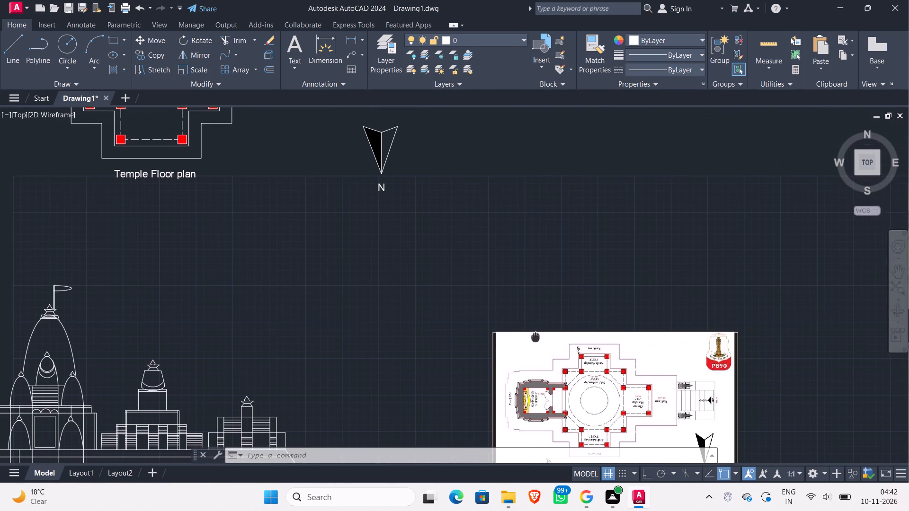
middle_drag(536, 336, 536, 336)
middle_drag(467, 281, 498, 367)
middle_drag(359, 251, 363, 291)
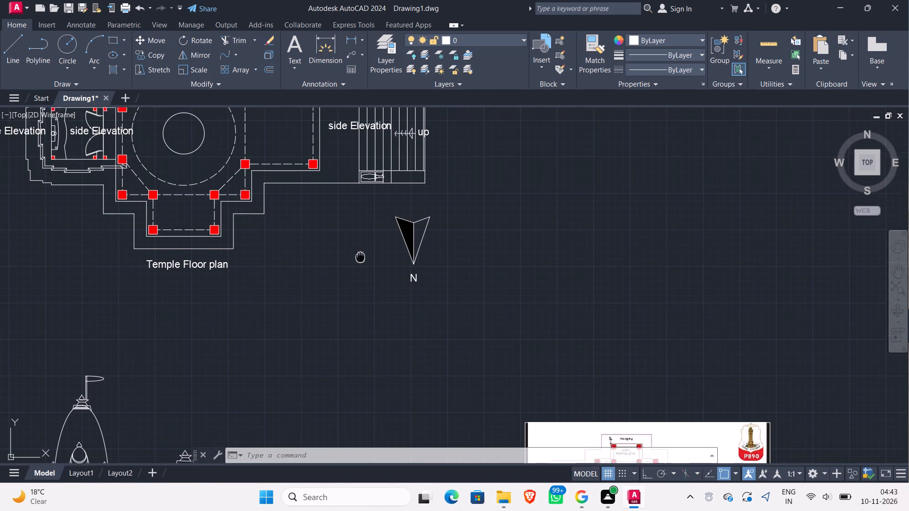
middle_drag(363, 291, 367, 375)
scroll(351, 260, up, 1)
click(348, 239)
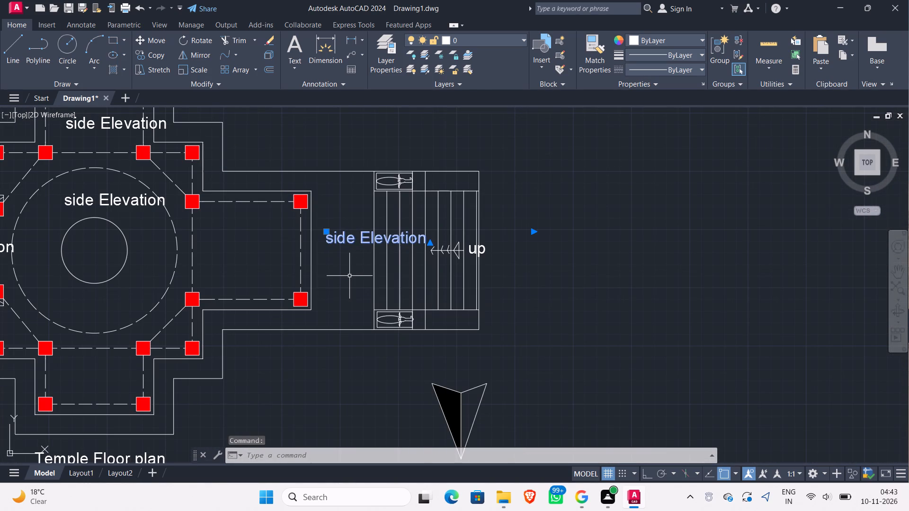
text(mt)
key(e)
key(Return)
click(432, 238)
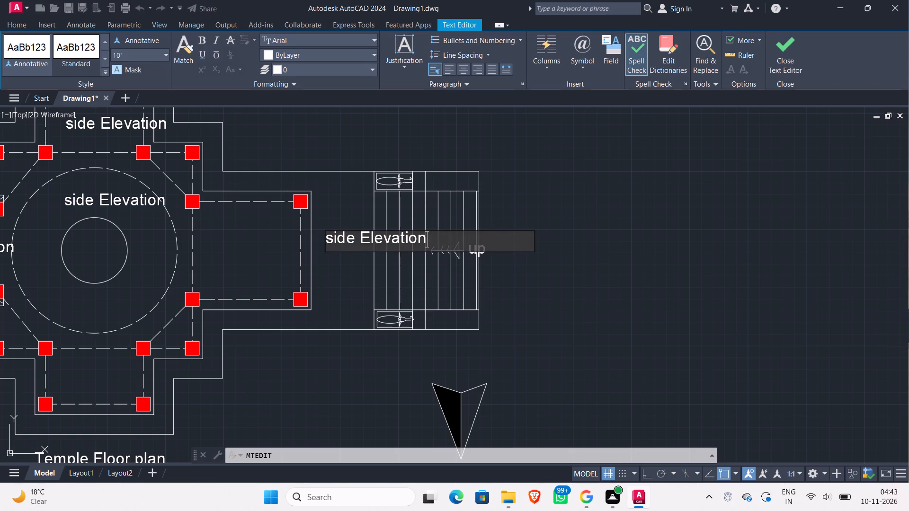
drag(429, 243, 322, 235)
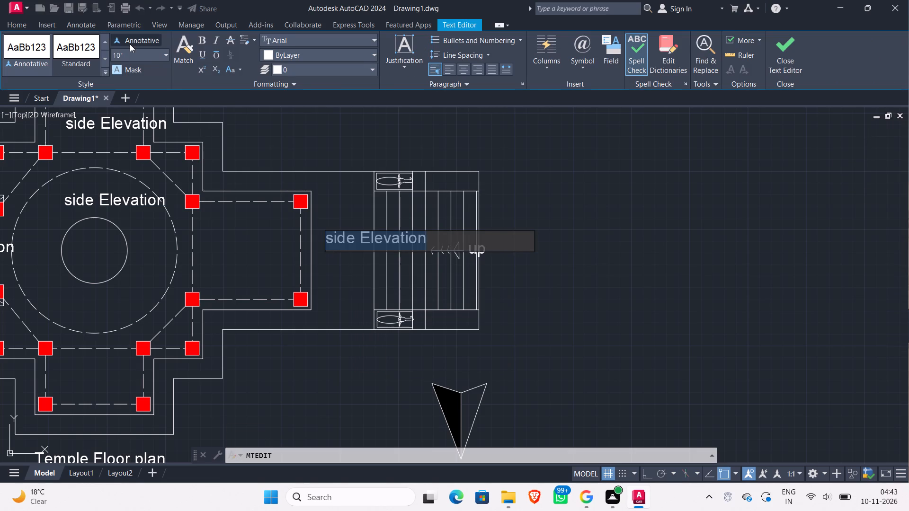
click(130, 52)
key(BackSpace)
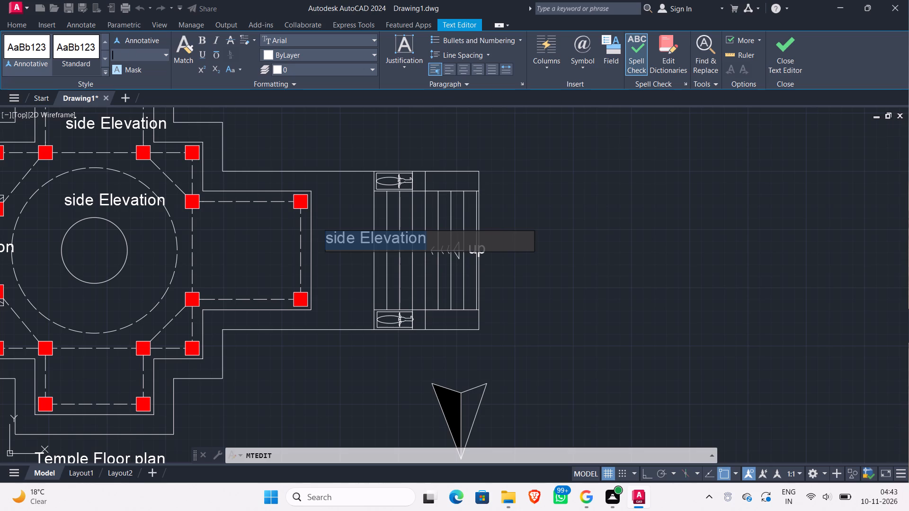
key(8)
key(shift+quotedbl)
key(Return)
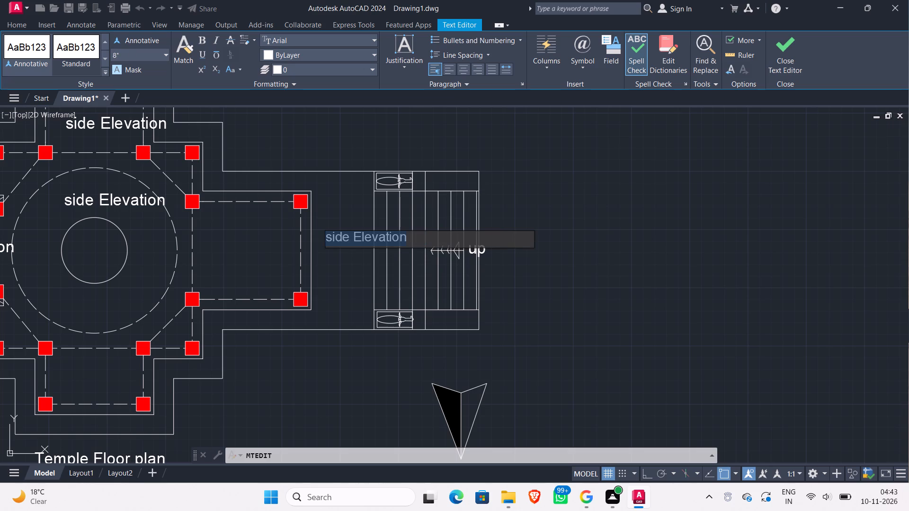
Replace the text of the resized label beside the entrance stairs with "plat farm".
click(411, 239)
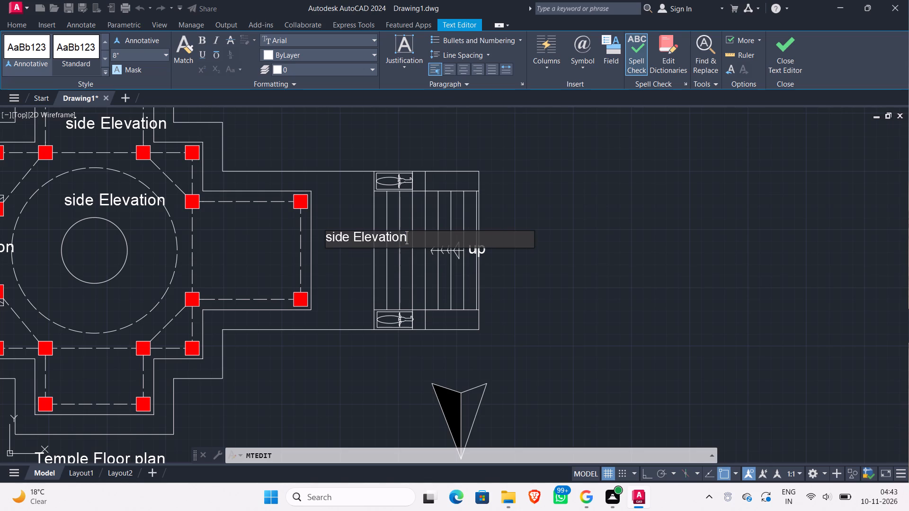
key(BackSpace)
key(BackSpace)
key(BackSpace)
key(BackSpace)
key(BackSpace)
key(BackSpace)
key(BackSpace)
key(BackSpace)
key(BackSpace)
key(BackSpace)
key(BackSpace)
key(BackSpace)
key(BackSpace)
key(BackSpace)
key(BackSpace)
key(BackSpace)
key(BackSpace)
key(BackSpace)
key(BackSpace)
key(BackSpace)
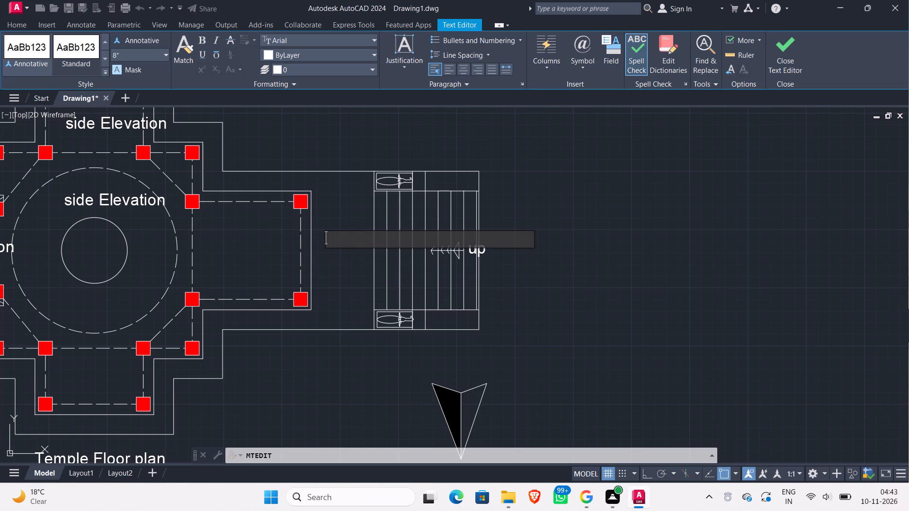
text(plat farm)
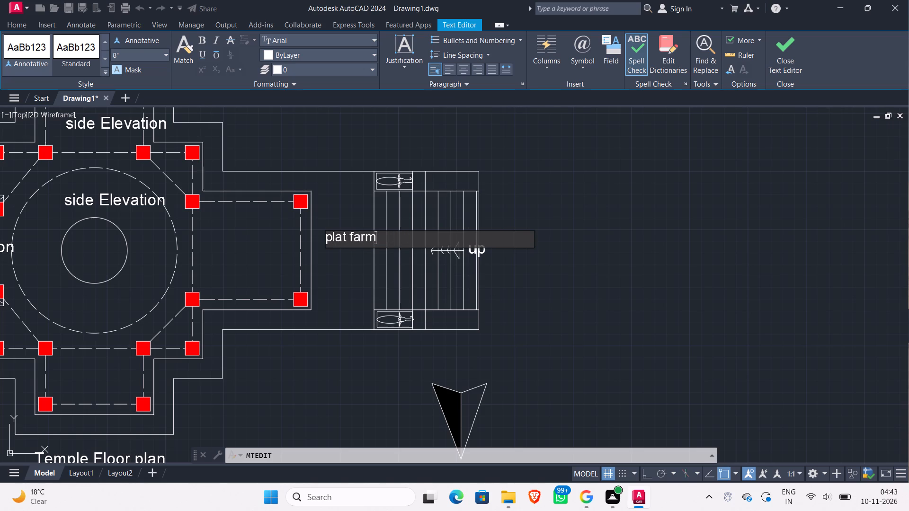
click(337, 258)
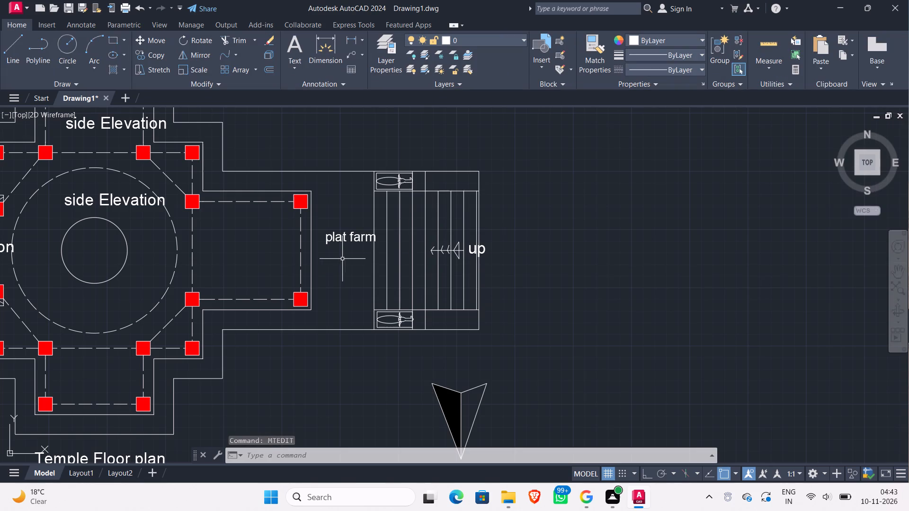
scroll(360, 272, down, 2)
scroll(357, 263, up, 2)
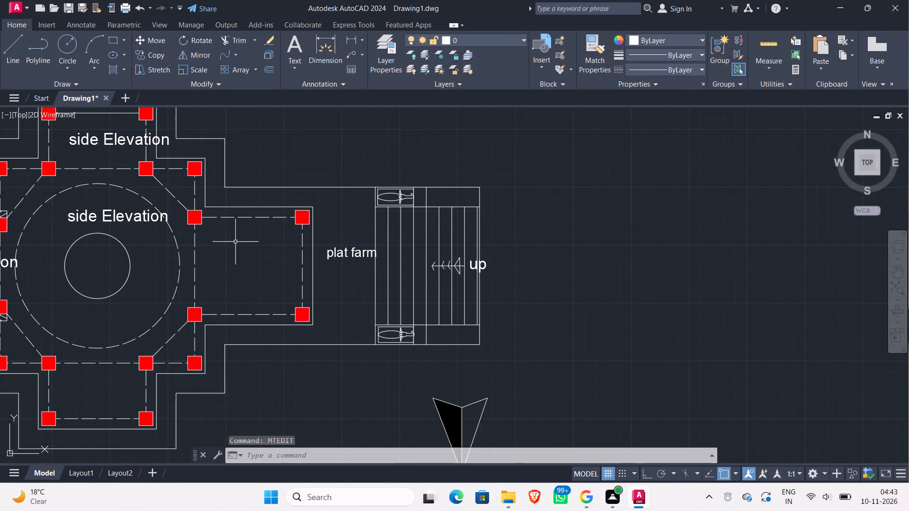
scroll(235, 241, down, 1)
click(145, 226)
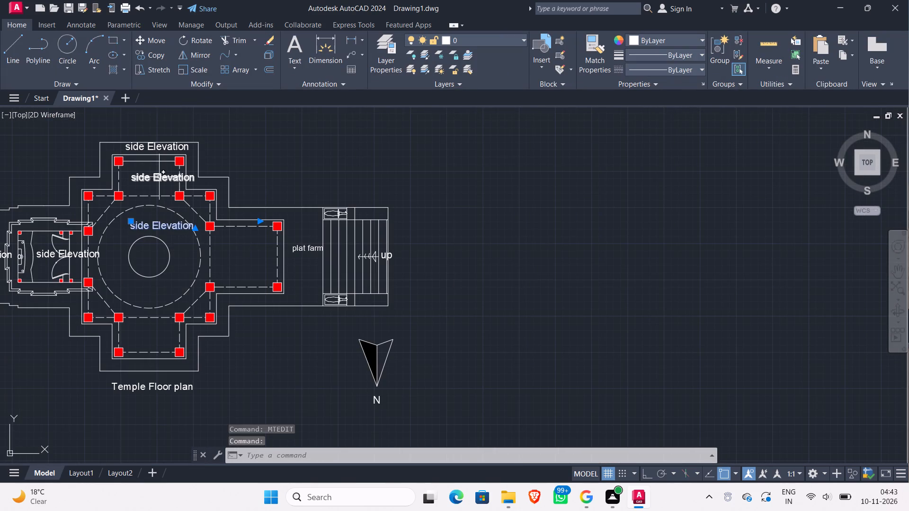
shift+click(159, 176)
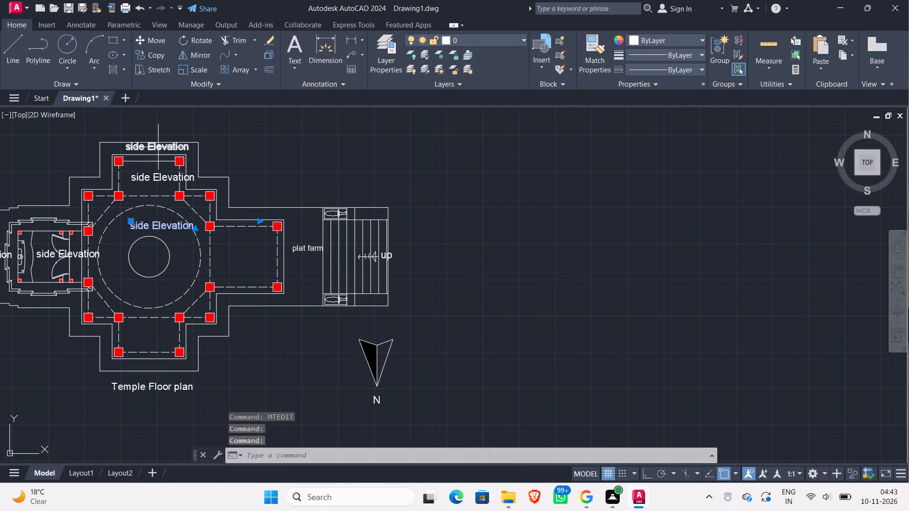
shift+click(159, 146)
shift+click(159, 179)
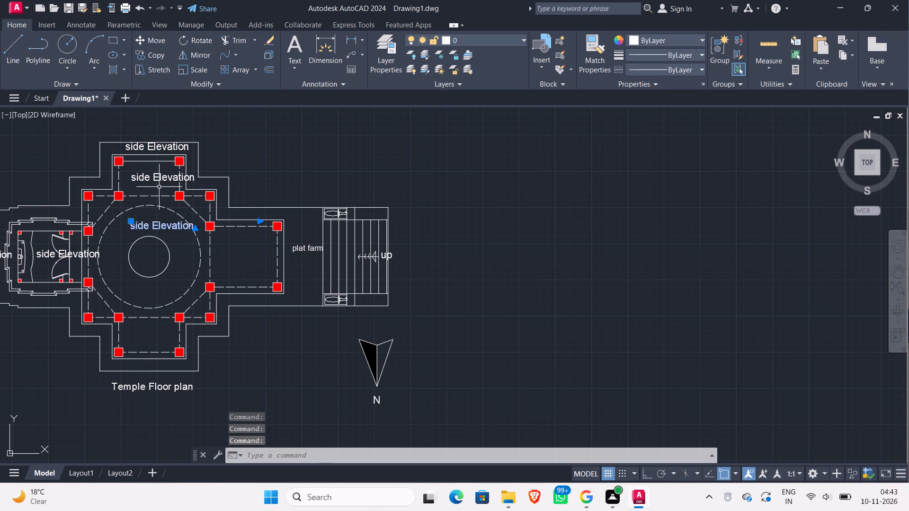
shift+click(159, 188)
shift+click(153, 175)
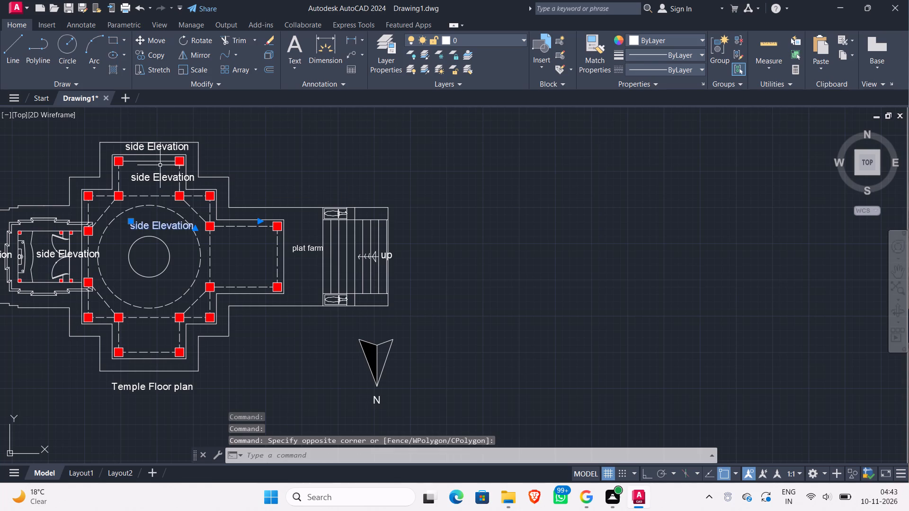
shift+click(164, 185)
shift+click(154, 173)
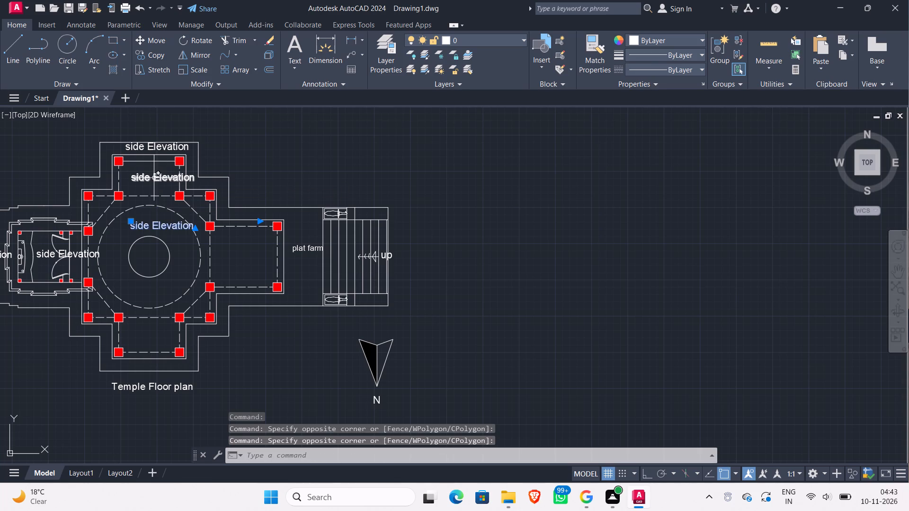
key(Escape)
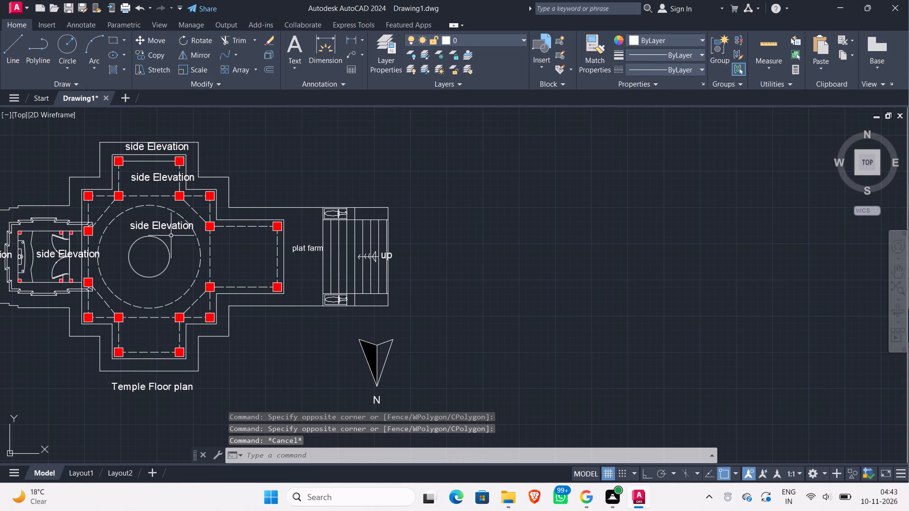
Delete the five remaining "side Elevation" labels from the floor plan's upper porch area, central hall, sanctum and outer passage.
shift+click(171, 235)
shift+click(161, 222)
click(170, 227)
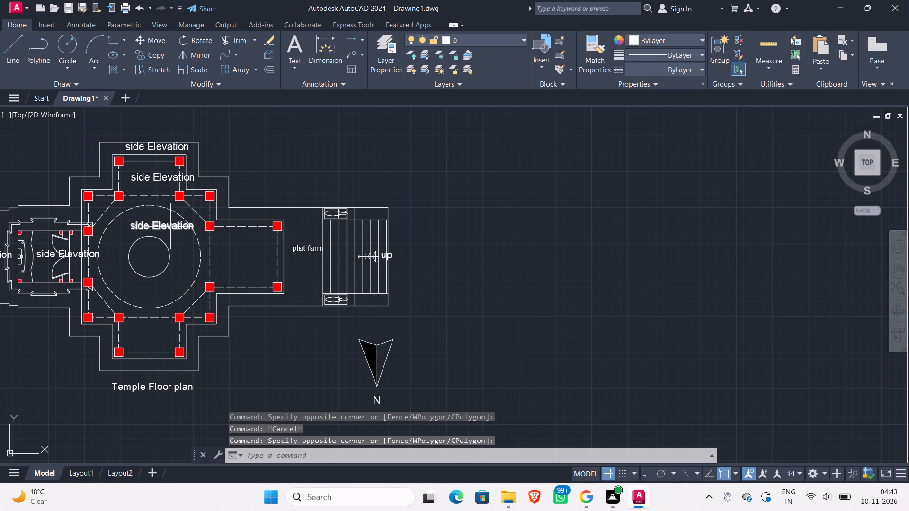
click(161, 179)
click(157, 143)
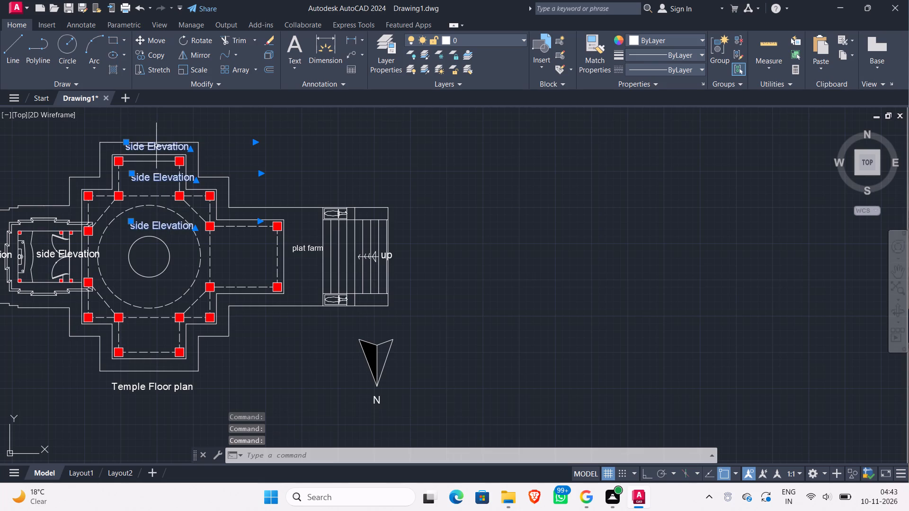
click(65, 255)
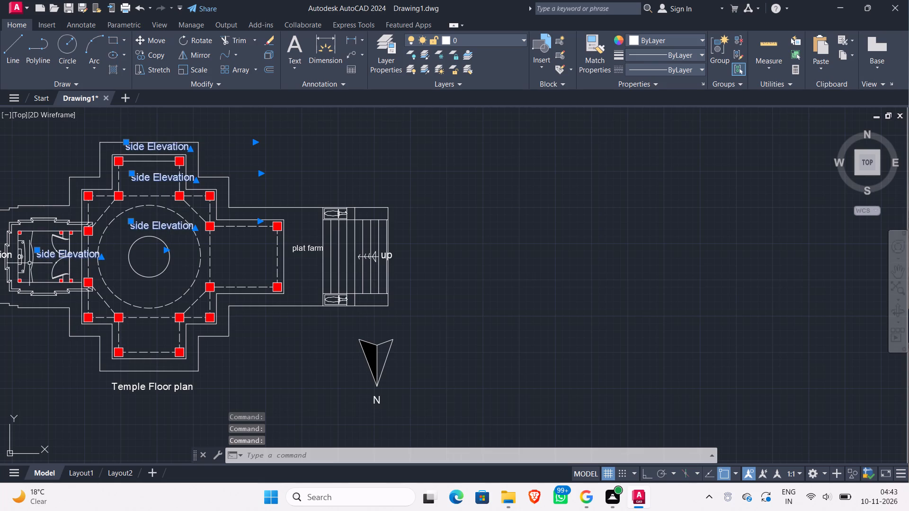
click(0, 255)
middle_drag(31, 351, 71, 337)
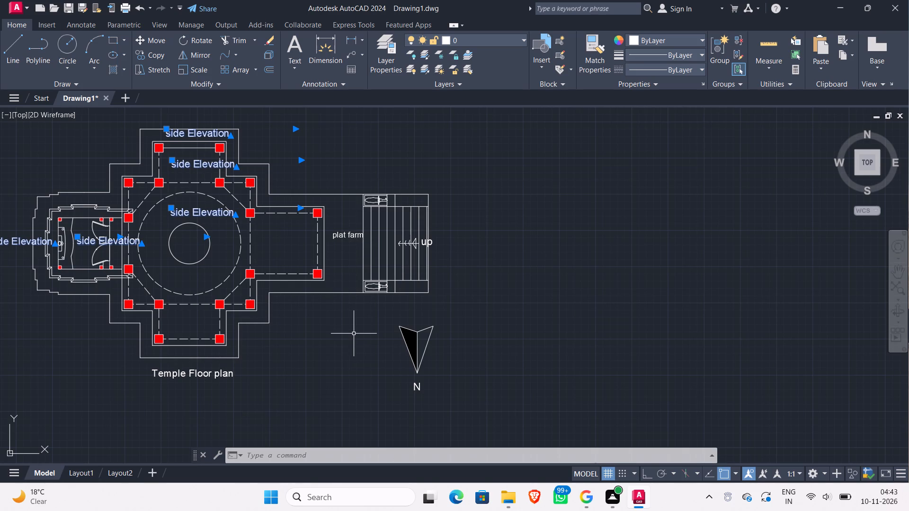
key(Delete)
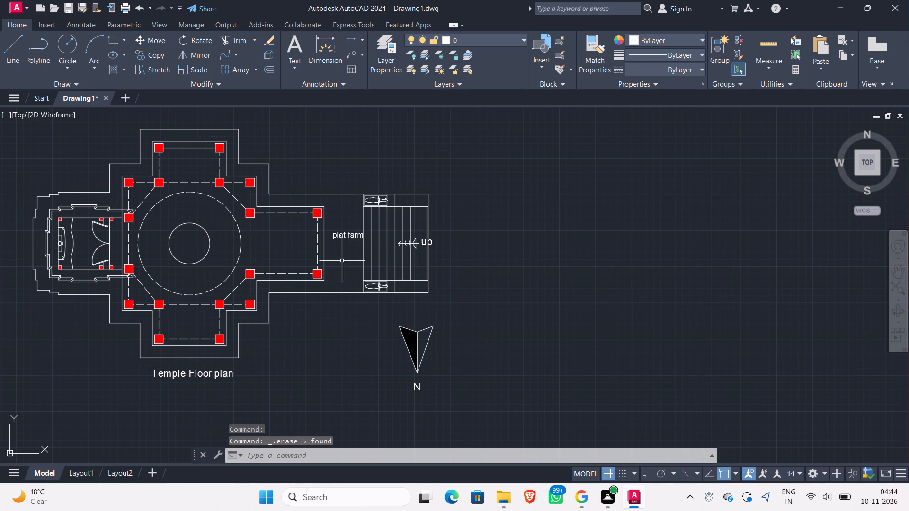
Copy the "plat farm" label into the upper porch, central hall, sanctum, passage behind the sanctum, and lower porch.
click(342, 237)
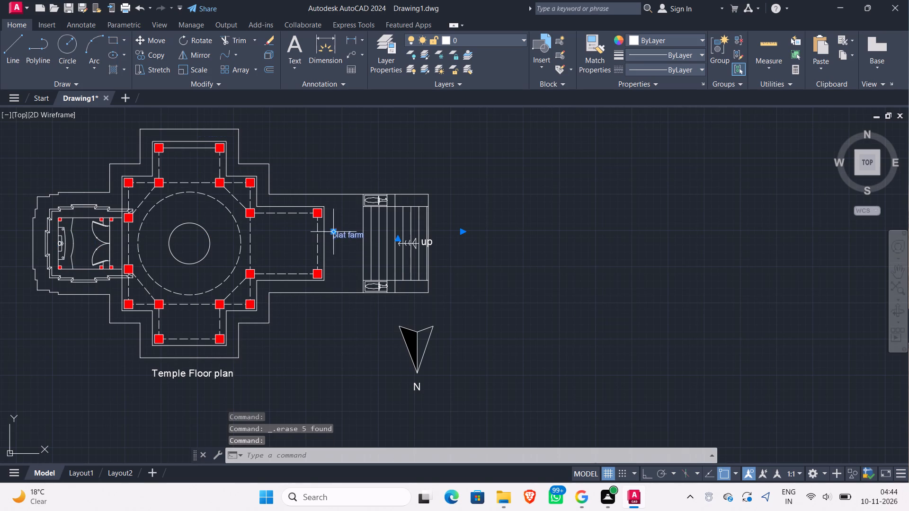
click(142, 54)
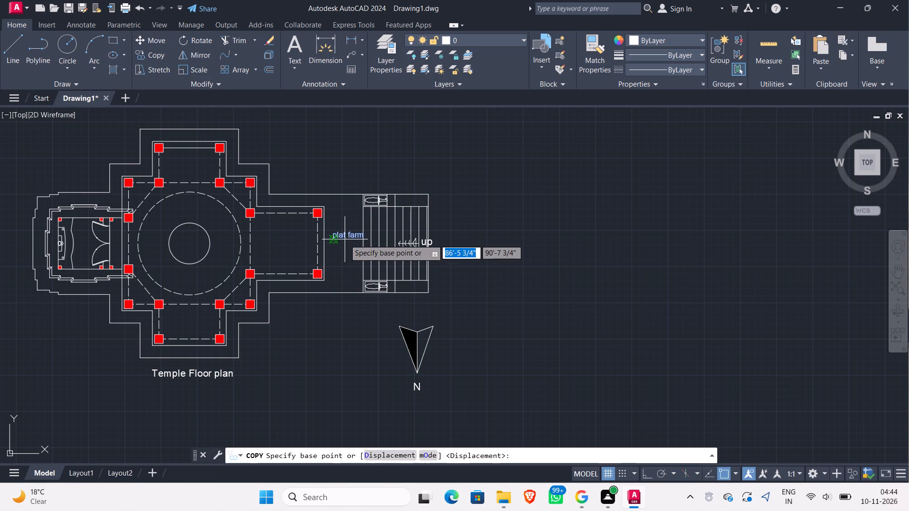
click(345, 237)
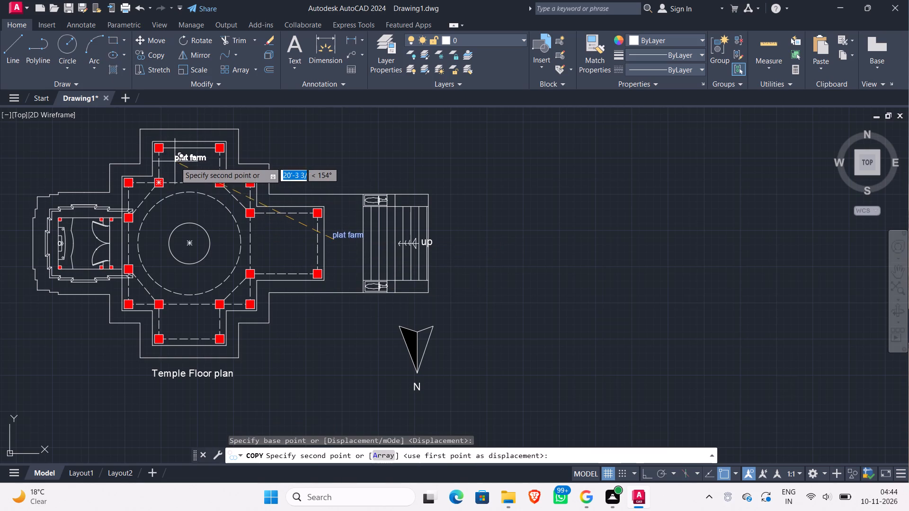
click(175, 164)
click(178, 208)
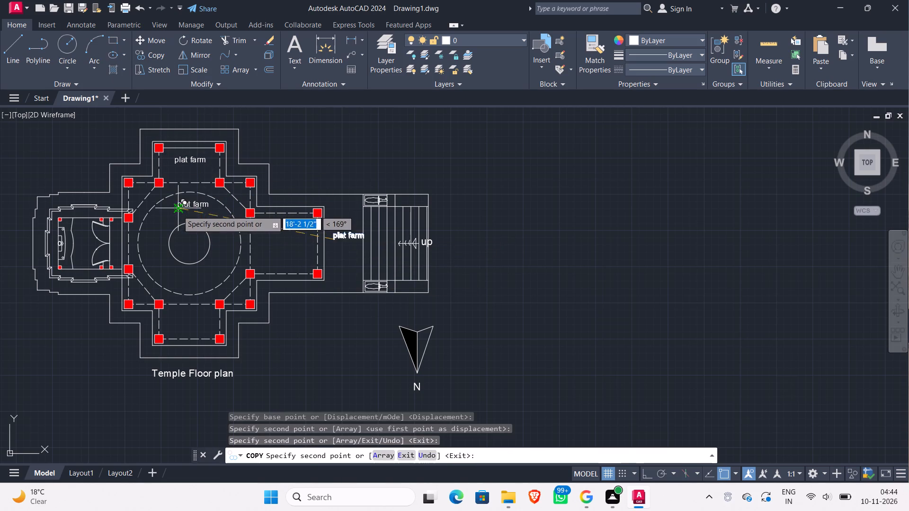
click(84, 245)
click(18, 247)
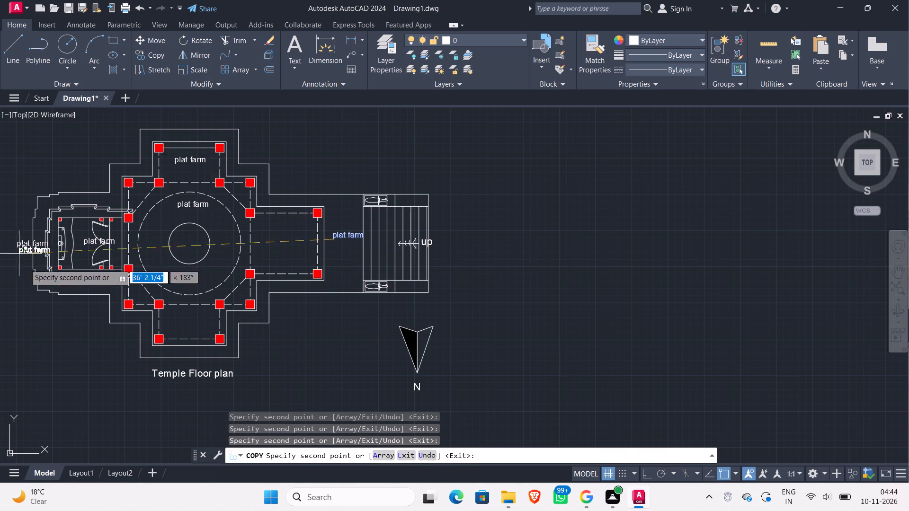
click(170, 328)
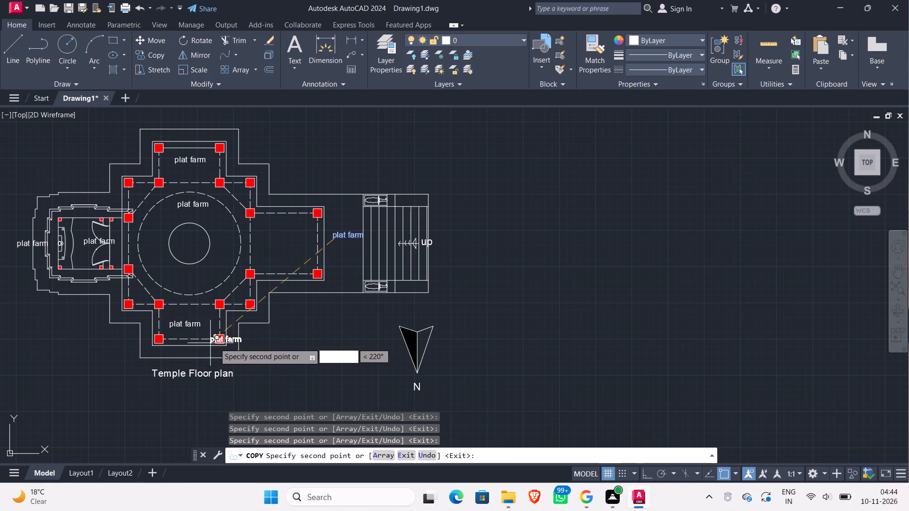
key(Escape)
Examine the room names and sizes around the front hall and platform on the reference floor plan image.
middle_drag(316, 356, 371, 385)
scroll(373, 380, down, 1)
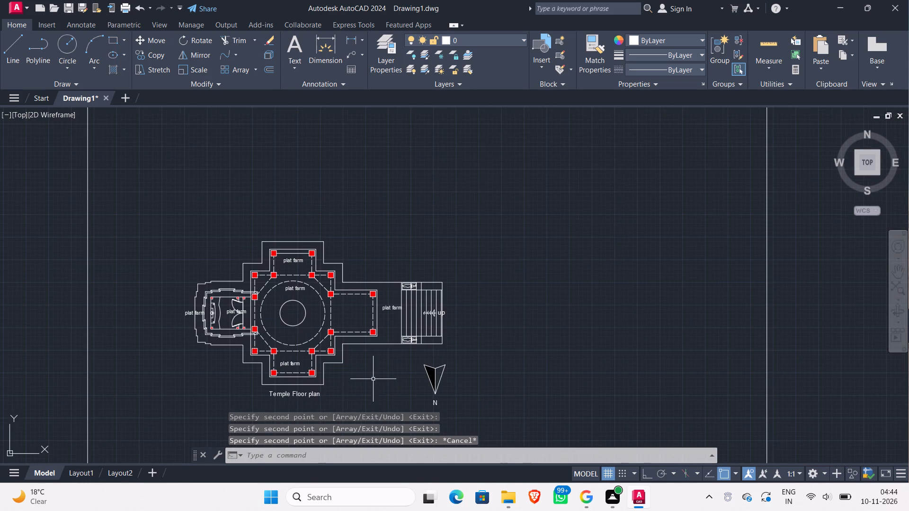
scroll(378, 388, down, 1)
middle_drag(378, 388, 217, 288)
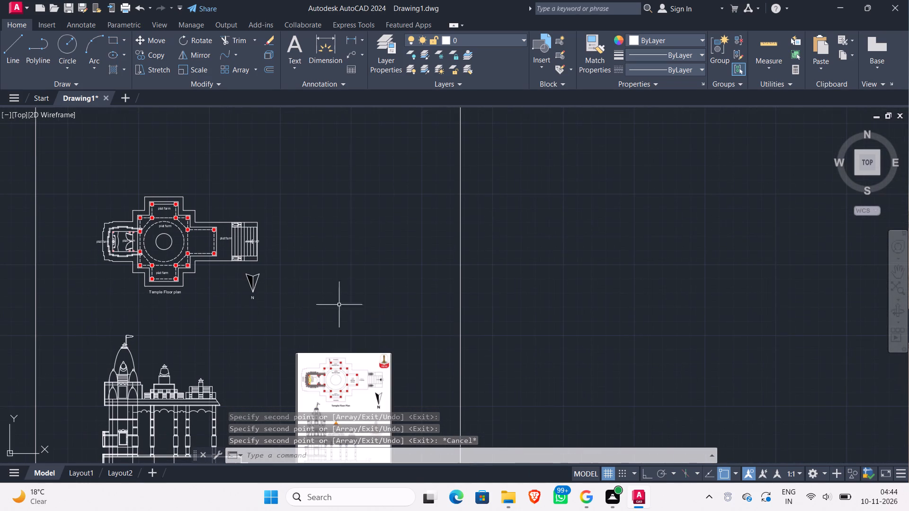
middle_drag(361, 374, 366, 336)
scroll(365, 339, up, 4)
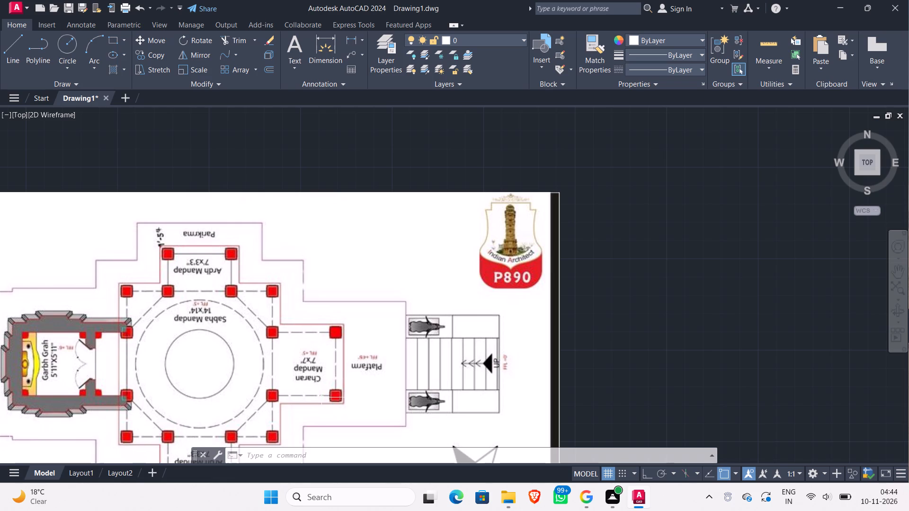
middle_drag(320, 395, 537, 390)
scroll(388, 366, down, 1)
scroll(197, 303, down, 1)
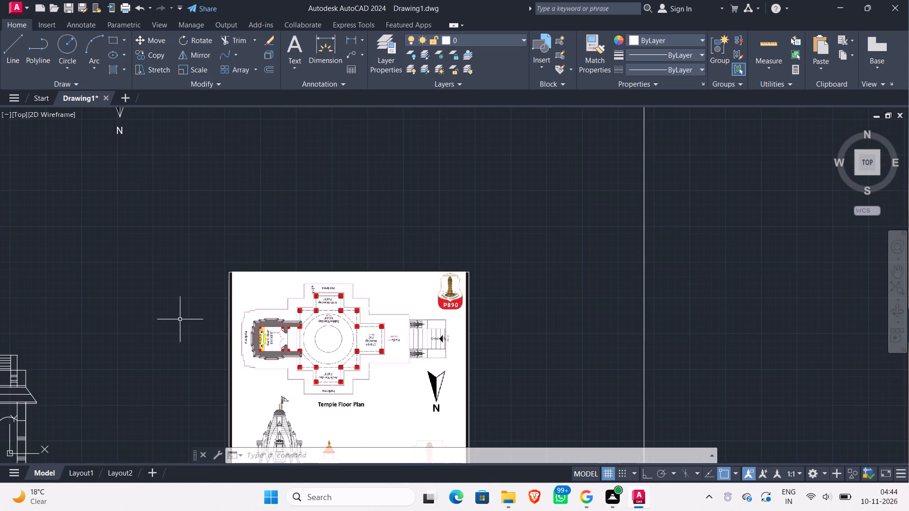
middle_drag(180, 319, 515, 341)
scroll(395, 299, down, 1)
middle_drag(374, 389, 363, 422)
middle_drag(358, 306, 312, 417)
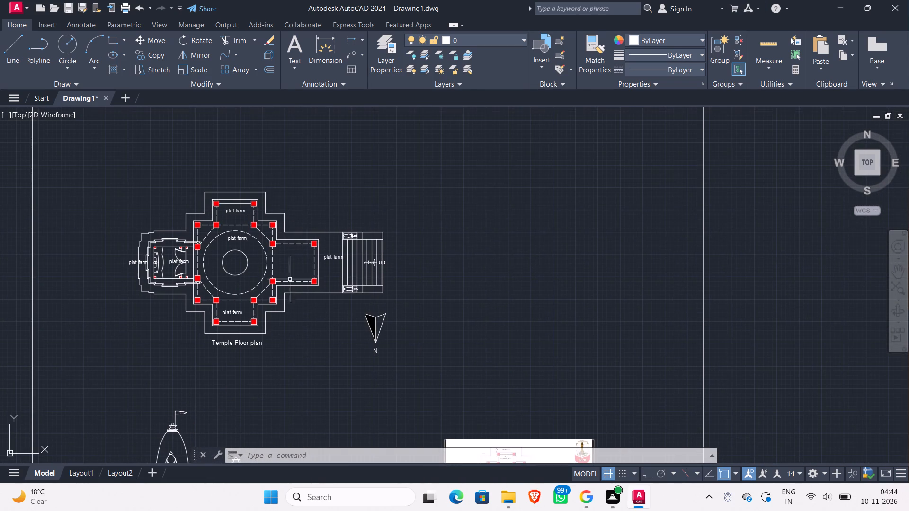
Copy the "plat farm" label beside the entrance stairs into the front hall between the central hall and the platform.
scroll(288, 268, up, 2)
click(409, 241)
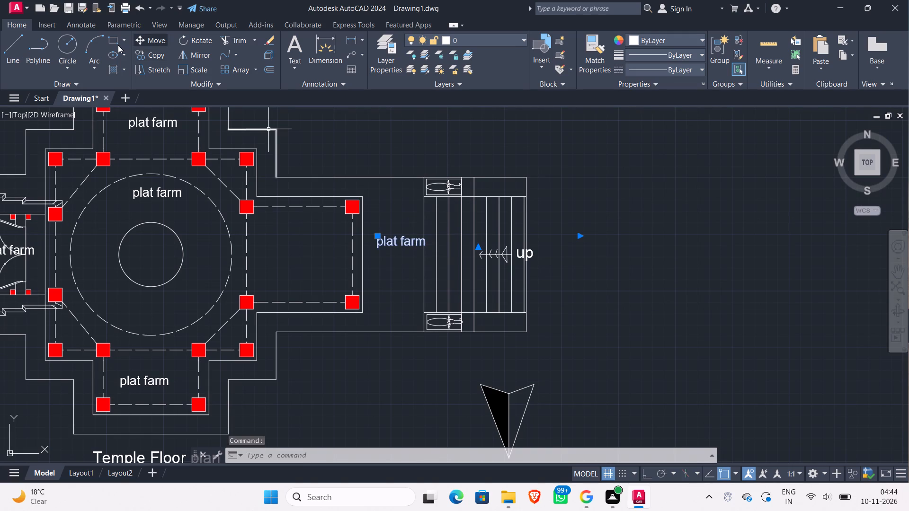
click(142, 52)
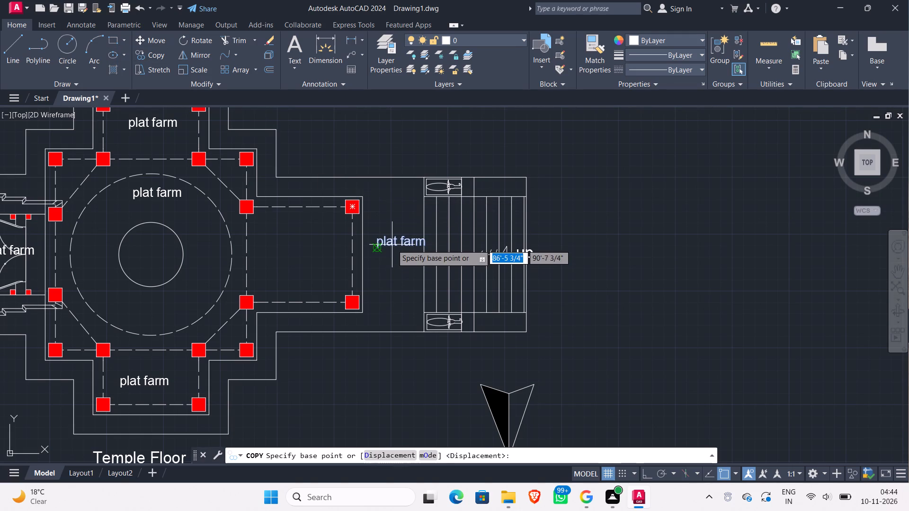
click(392, 245)
click(273, 255)
key(Escape)
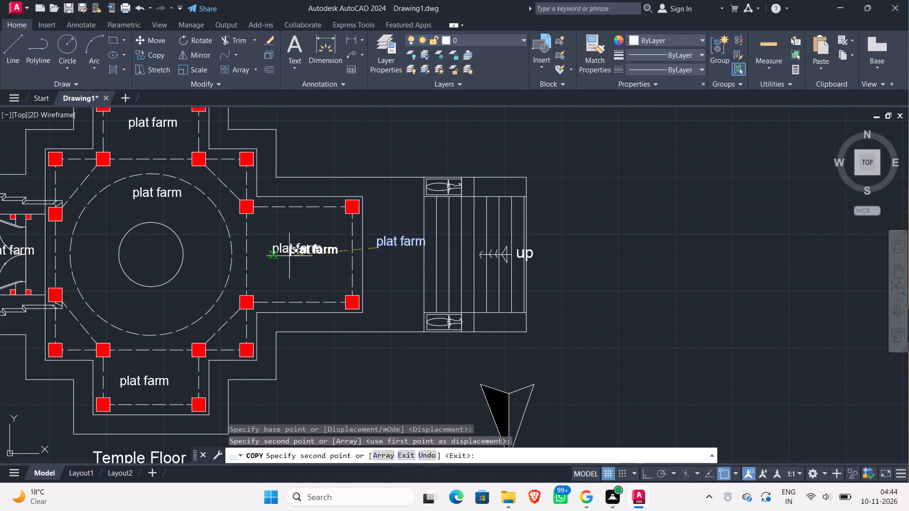
Replace the front hall label's text with three lines: "charan", "manadap" and "7'X7'".
click(307, 263)
click(297, 244)
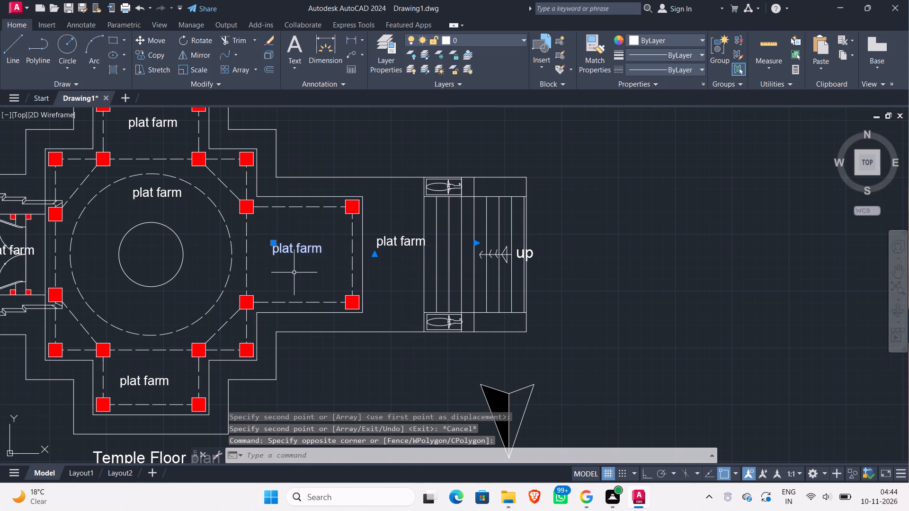
text(mte)
key(Return)
click(323, 251)
key(BackSpace)
key(BackSpace)
key(BackSpace)
key(BackSpace)
key(BackSpace)
key(BackSpace)
key(BackSpace)
key(BackSpace)
key(BackSpace)
key(BackSpace)
key(BackSpace)
key(BackSpace)
key(BackSpace)
key(BackSpace)
key(BackSpace)
key(BackSpace)
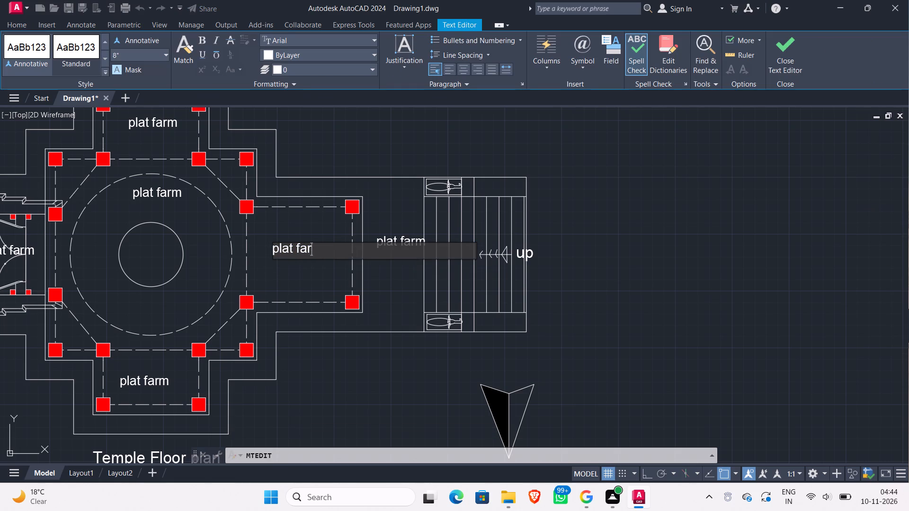
text(ch)
text(aran)
key(space)
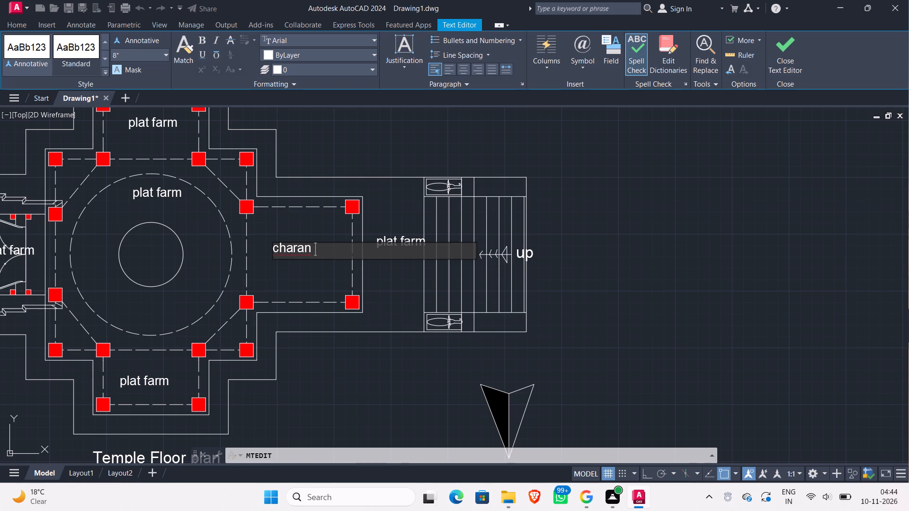
key(Return)
text(manadap)
key(Return)
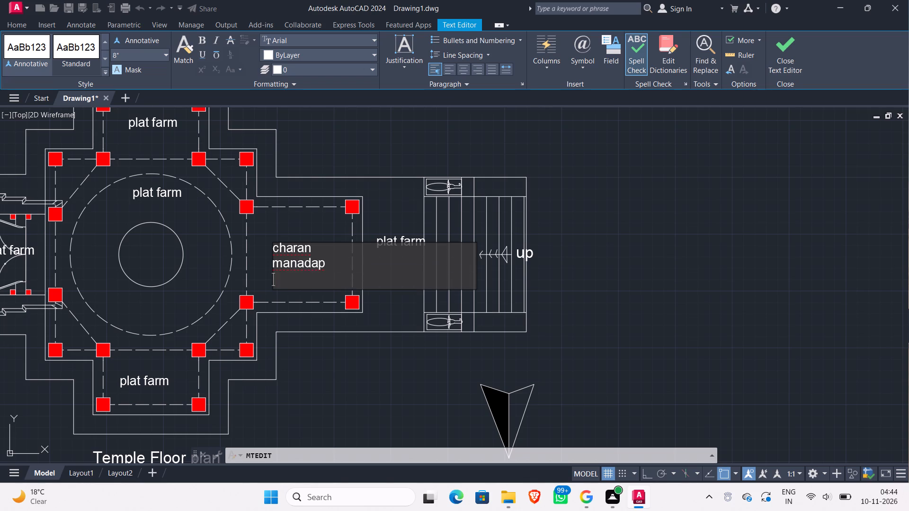
key(7)
key(apostrophe)
key(shift+x)
text(7')
click(301, 226)
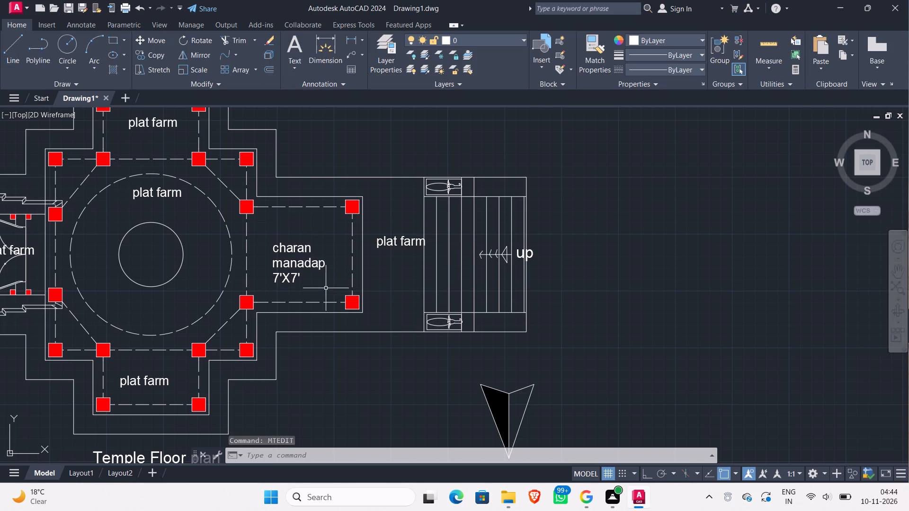
Examine the labels and dimensions at the upper porch and its surrounding passage on the reference floor plan image.
middle_drag(197, 219, 225, 286)
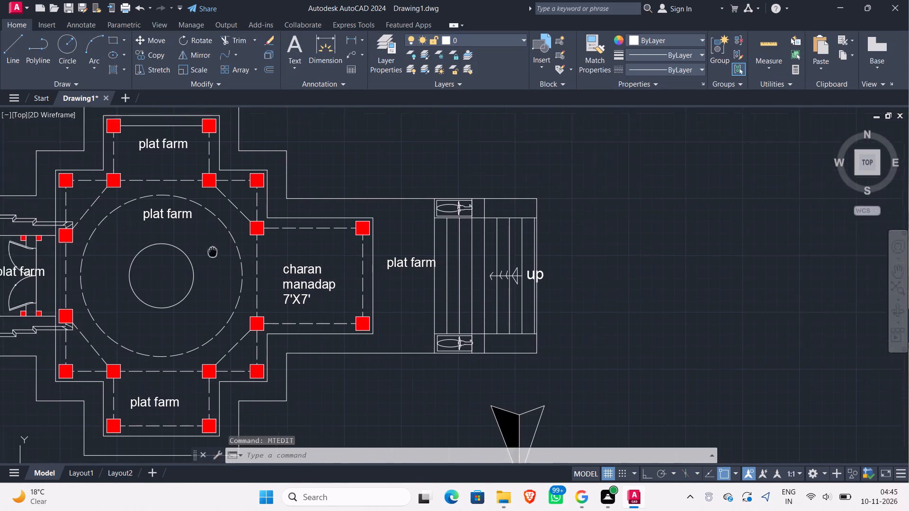
middle_drag(225, 286, 237, 326)
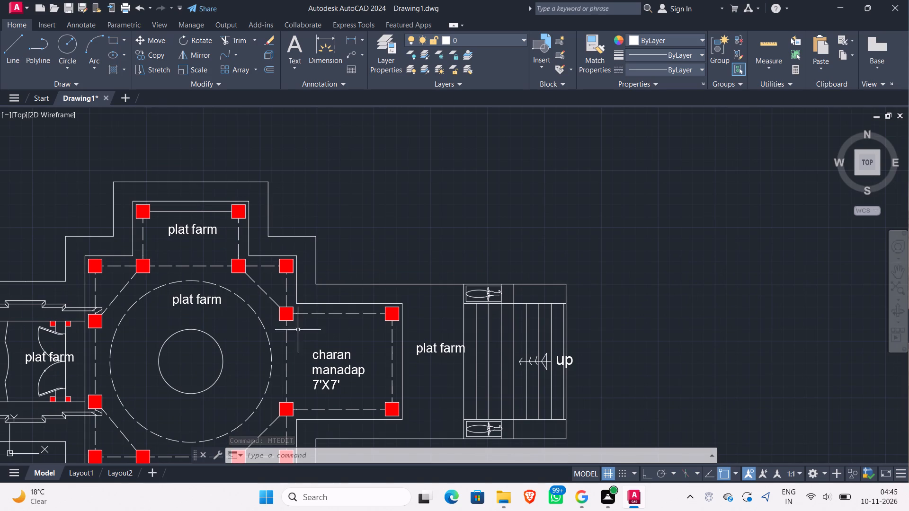
middle_drag(236, 371, 254, 161)
scroll(295, 317, down, 1)
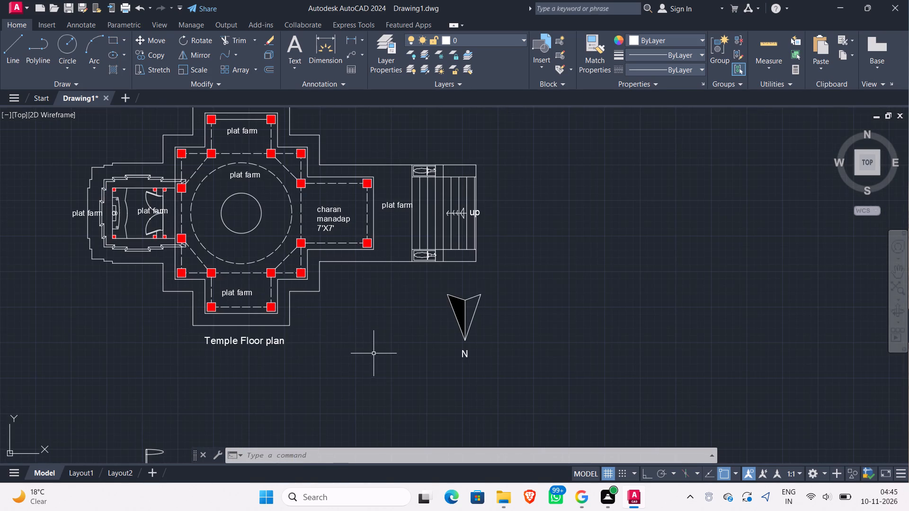
middle_drag(374, 354, 151, 164)
scroll(179, 182, down, 1)
scroll(365, 314, up, 2)
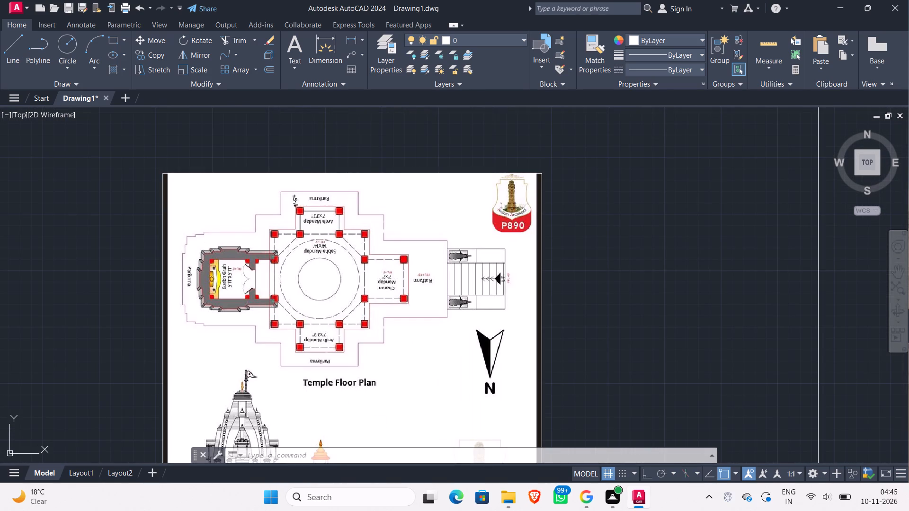
scroll(323, 187, up, 2)
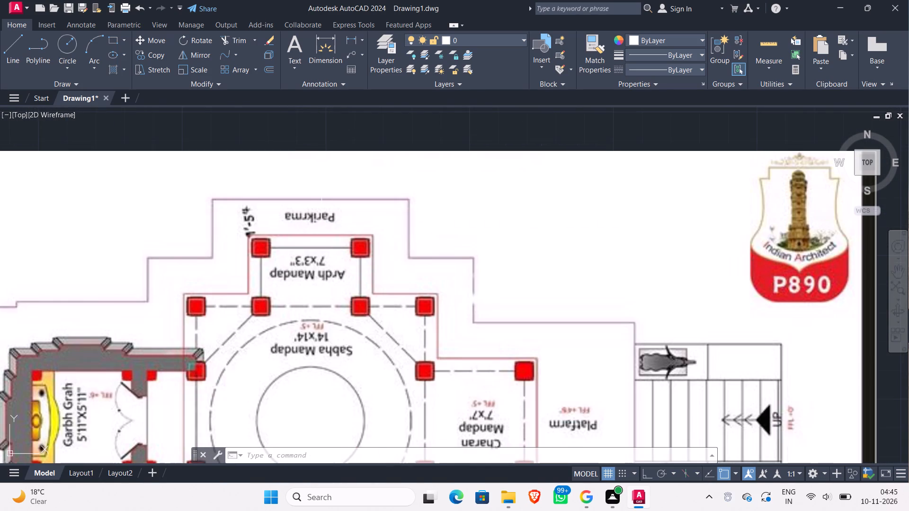
scroll(166, 259, down, 1)
middle_drag(154, 241, 505, 308)
scroll(418, 289, down, 3)
middle_drag(281, 264, 279, 366)
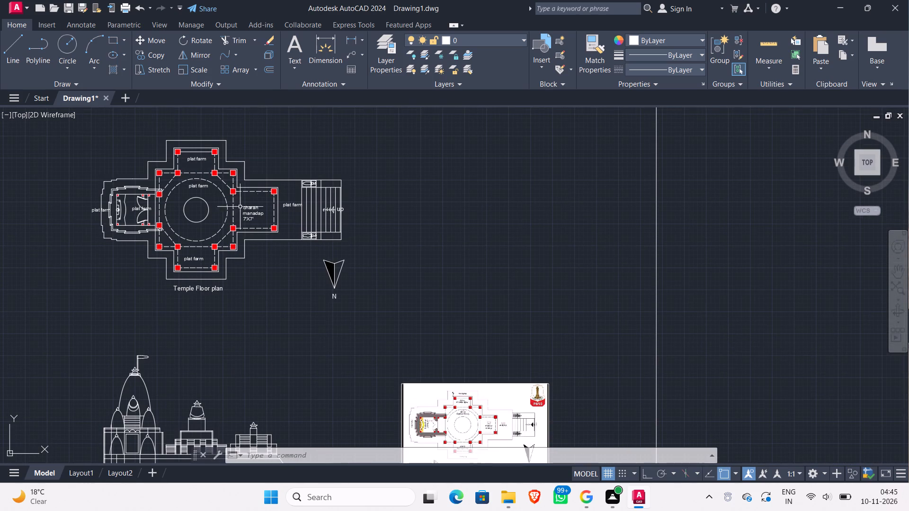
scroll(463, 387, up, 2)
scroll(467, 424, up, 3)
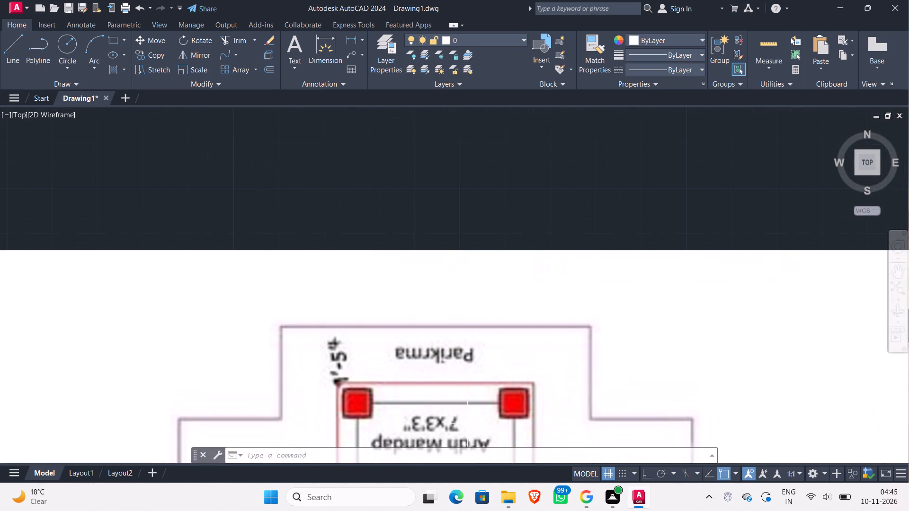
scroll(463, 409, down, 4)
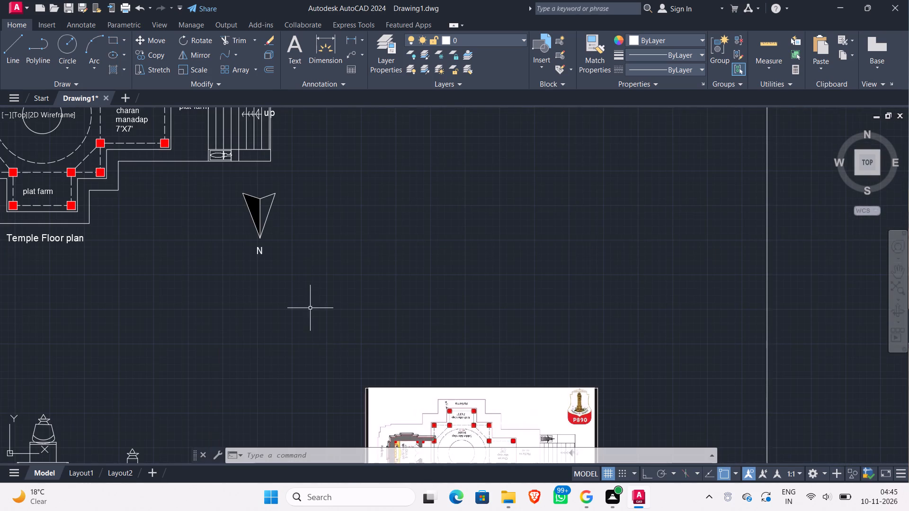
Replace the "plat farm" label in the upper porch with two lines: "parikram" and "1'5"".
middle_drag(310, 307, 344, 425)
scroll(323, 373, down, 1)
scroll(175, 231, up, 3)
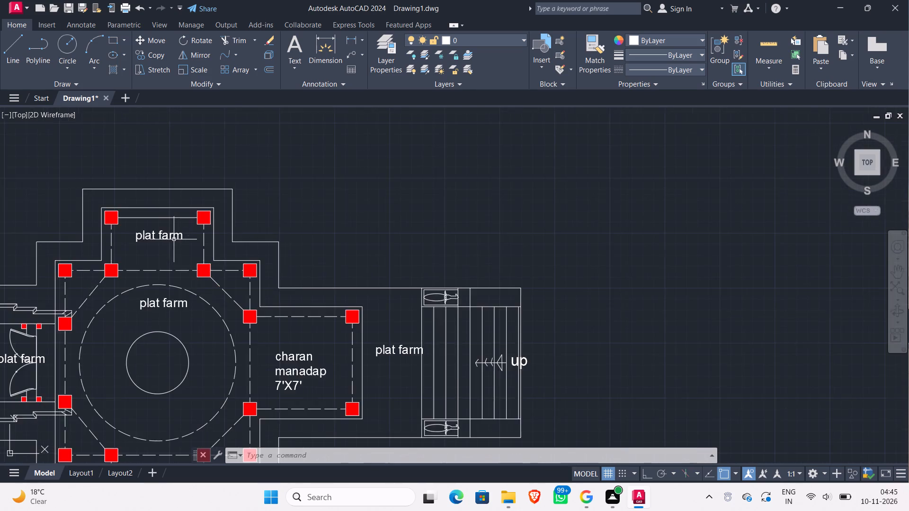
click(169, 234)
text(mte)
key(Return)
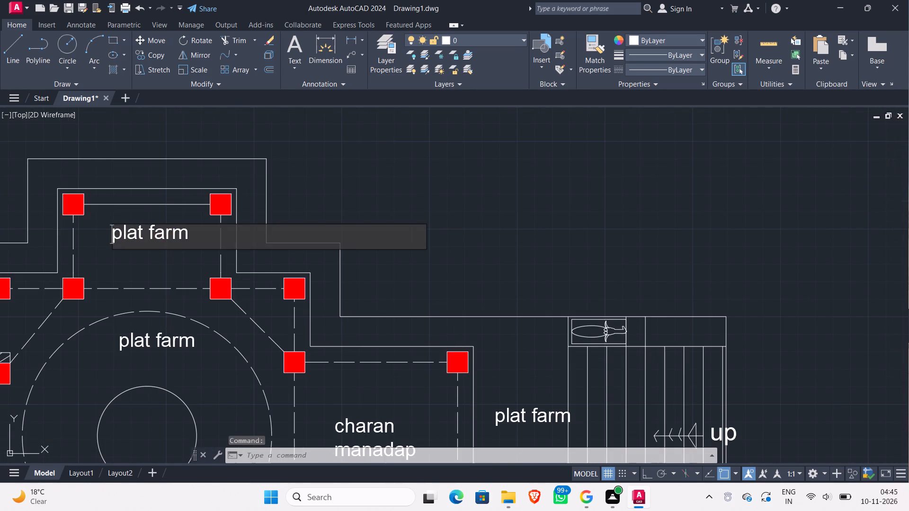
click(188, 239)
key(BackSpace)
key(BackSpace)
key(BackSpace)
key(BackSpace)
key(BackSpace)
key(BackSpace)
key(BackSpace)
key(BackSpace)
key(BackSpace)
key(BackSpace)
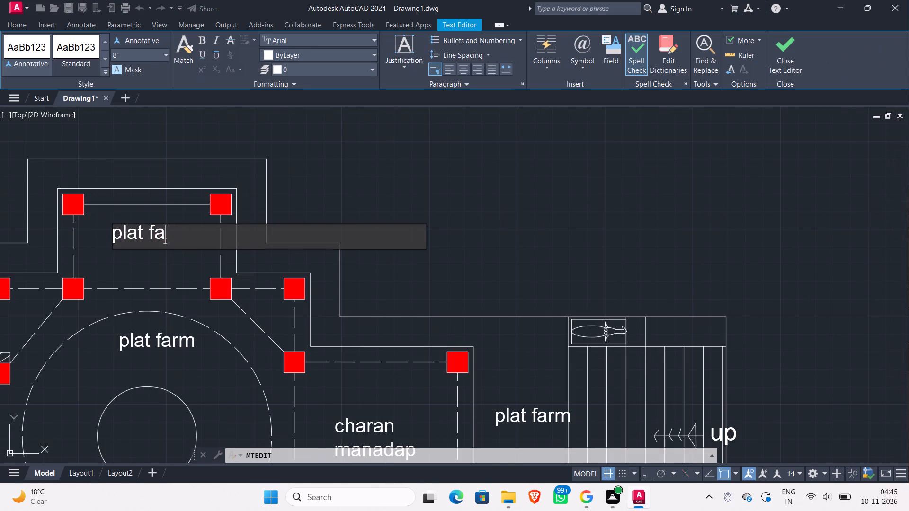
text(parikran)
key(BackSpace)
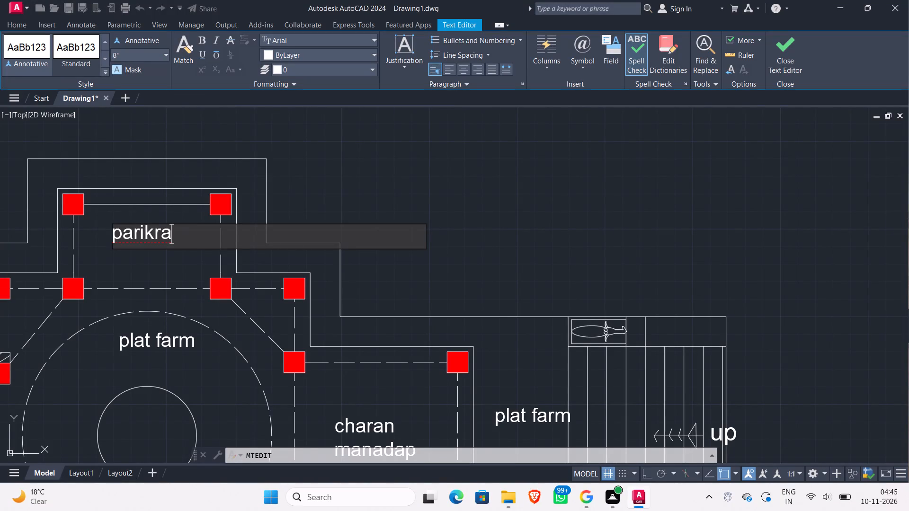
text(m)
key(space)
key(Return)
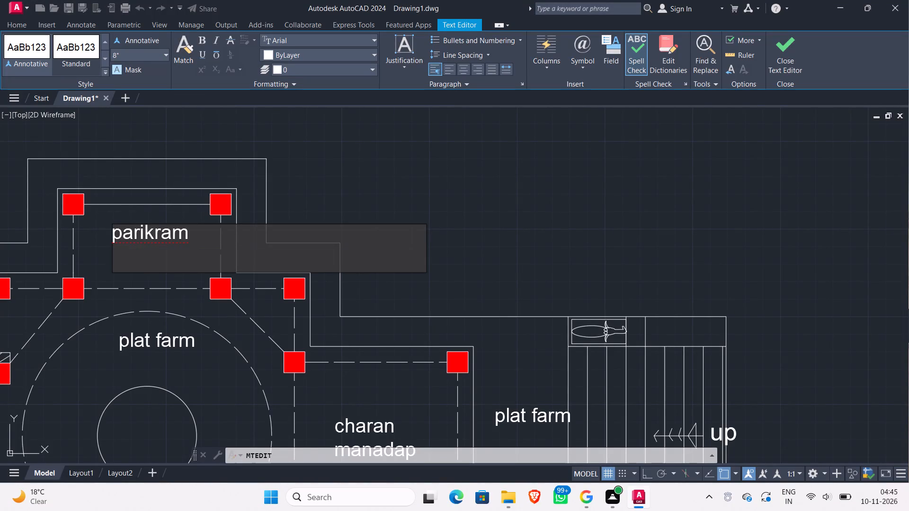
key(1)
text('5)
key(shift+quotedbl)
key(Return)
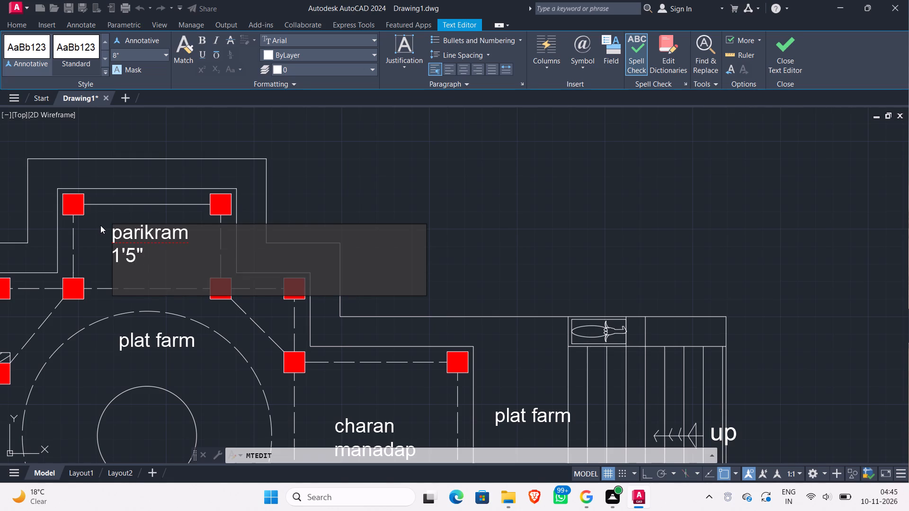
click(108, 252)
Move the "parikram 1'5"" label up from the upper porch into the passage strip above it.
click(150, 230)
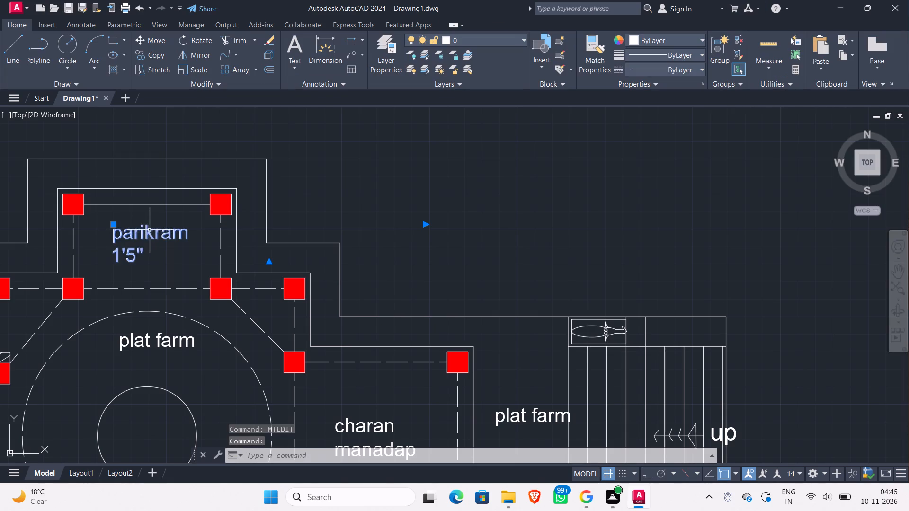
drag(139, 233, 140, 166)
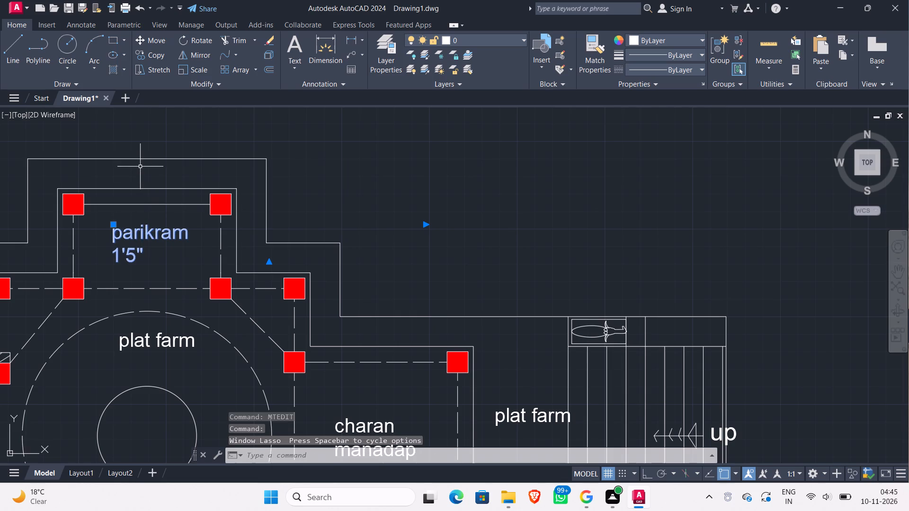
drag(132, 238, 132, 174)
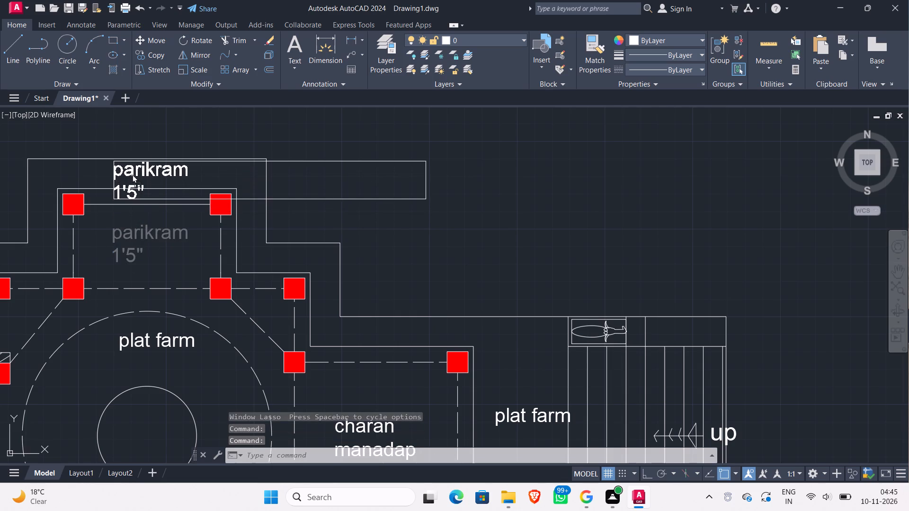
drag(132, 174, 105, 175)
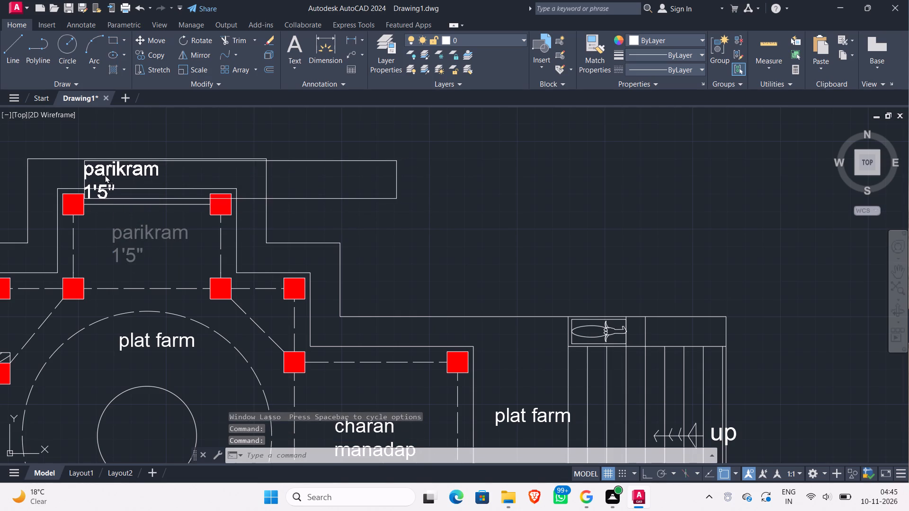
drag(105, 175, 113, 174)
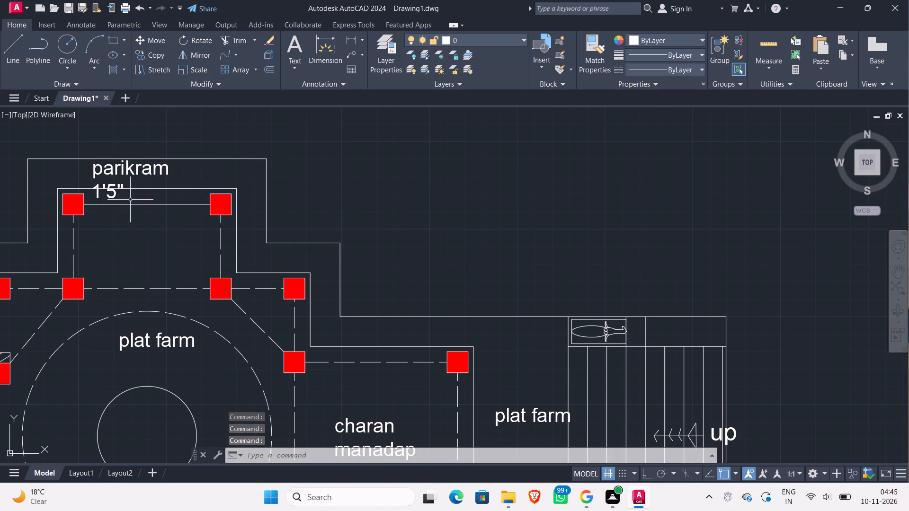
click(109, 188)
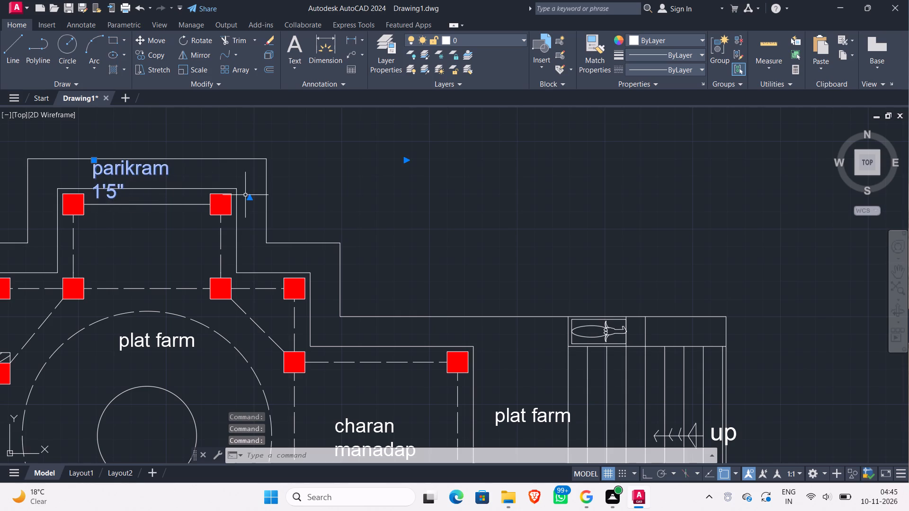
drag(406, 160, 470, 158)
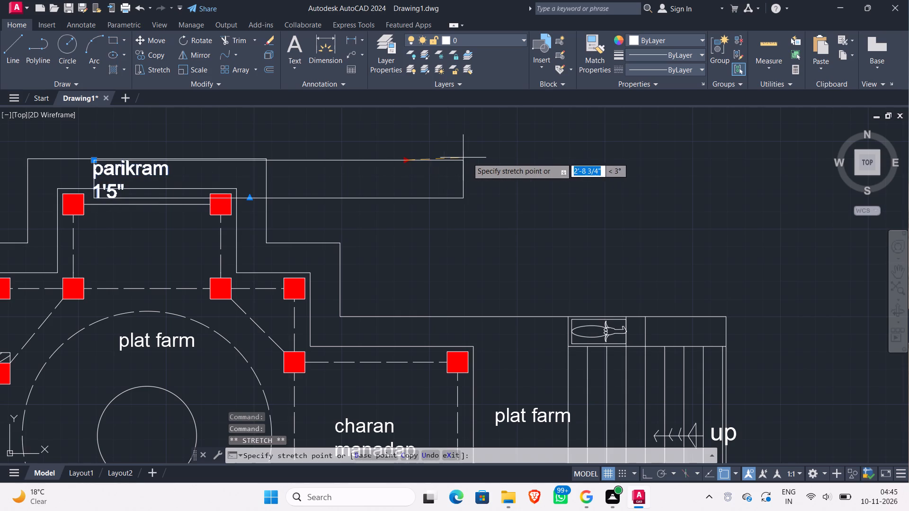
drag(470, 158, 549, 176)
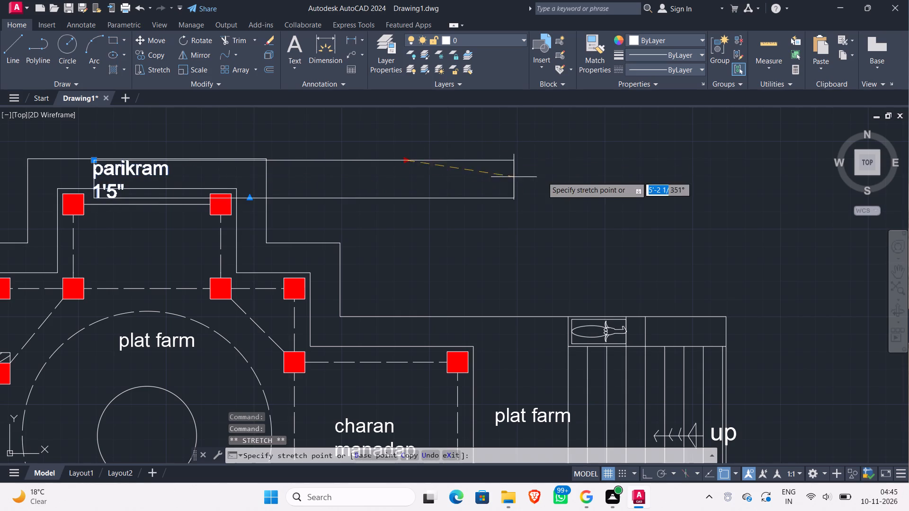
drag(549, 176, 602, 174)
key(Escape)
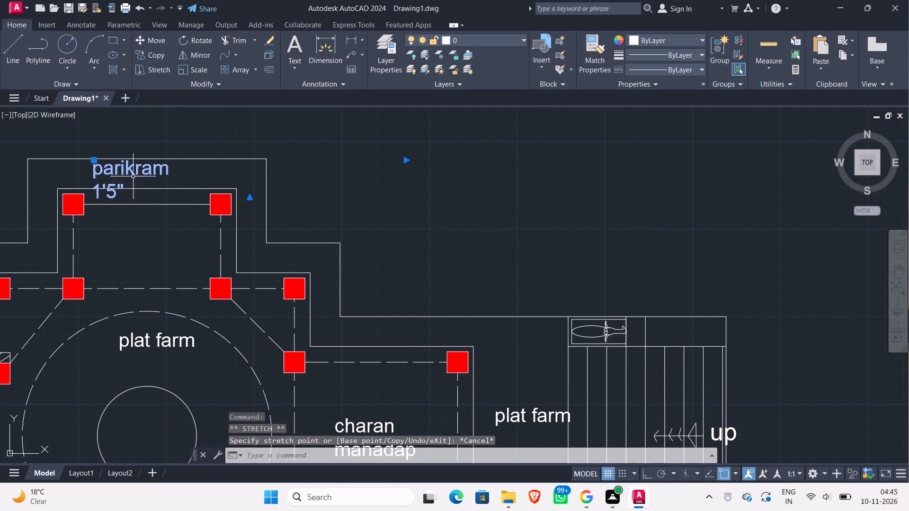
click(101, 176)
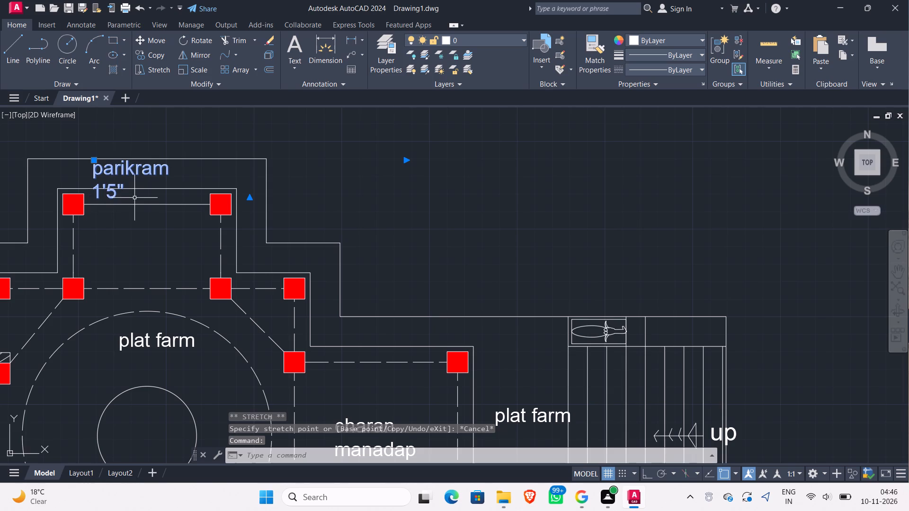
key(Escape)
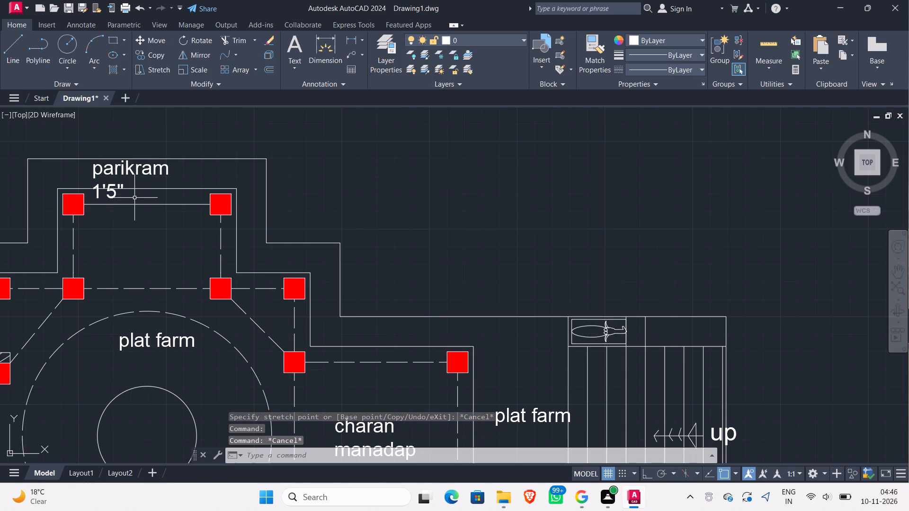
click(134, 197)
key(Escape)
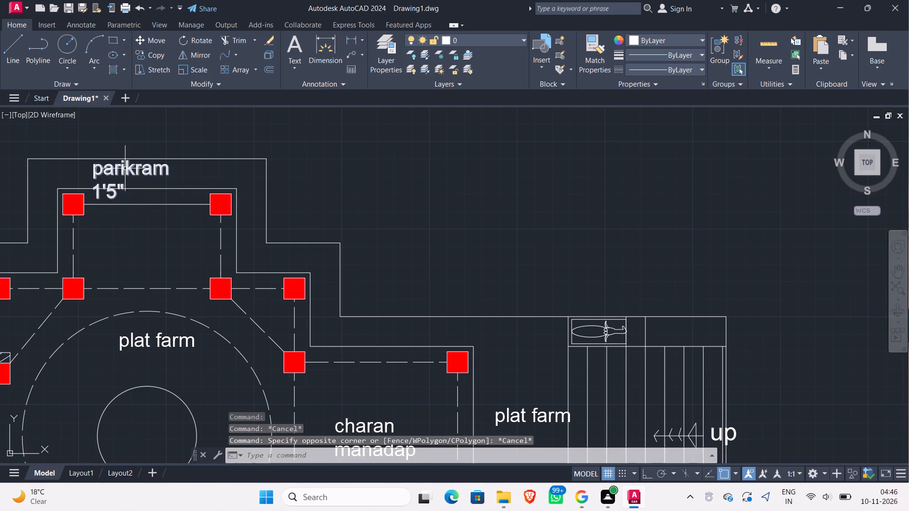
Join the two lines of the upper passage label into the single line "parikram 1'5"".
click(125, 168)
text(mte)
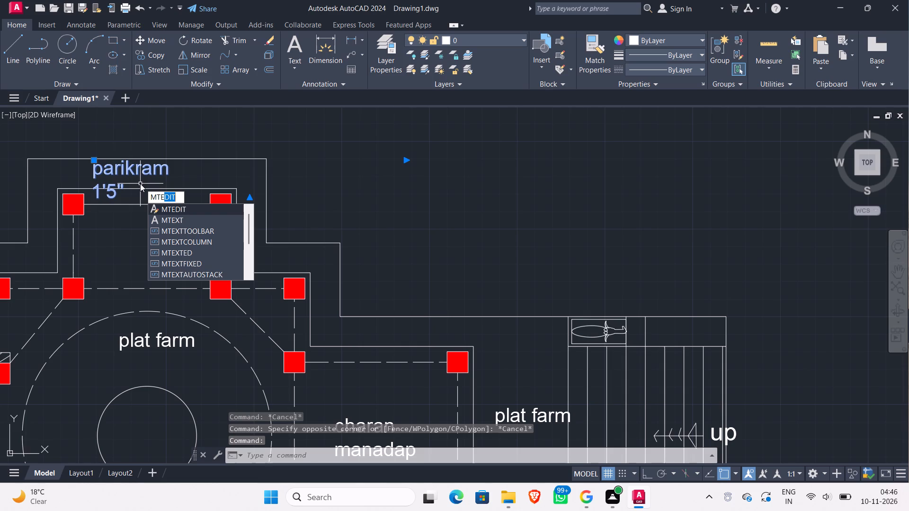
key(Return)
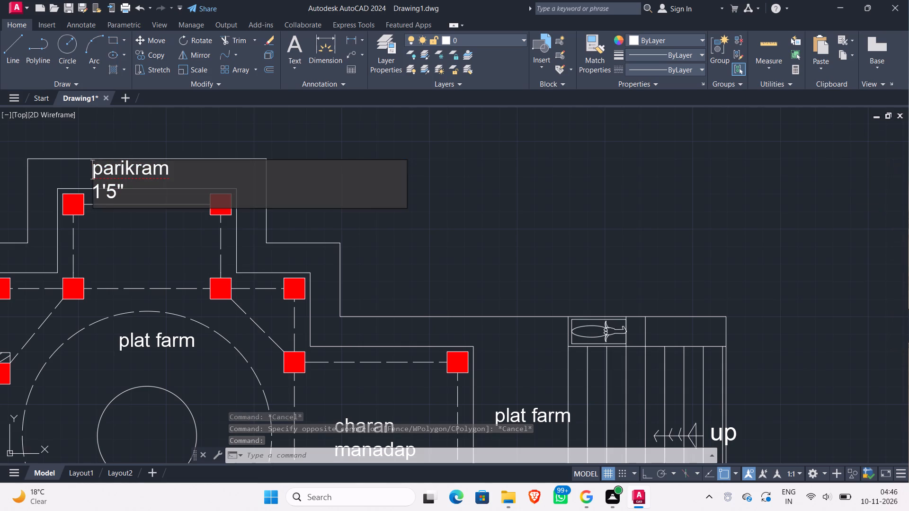
click(93, 194)
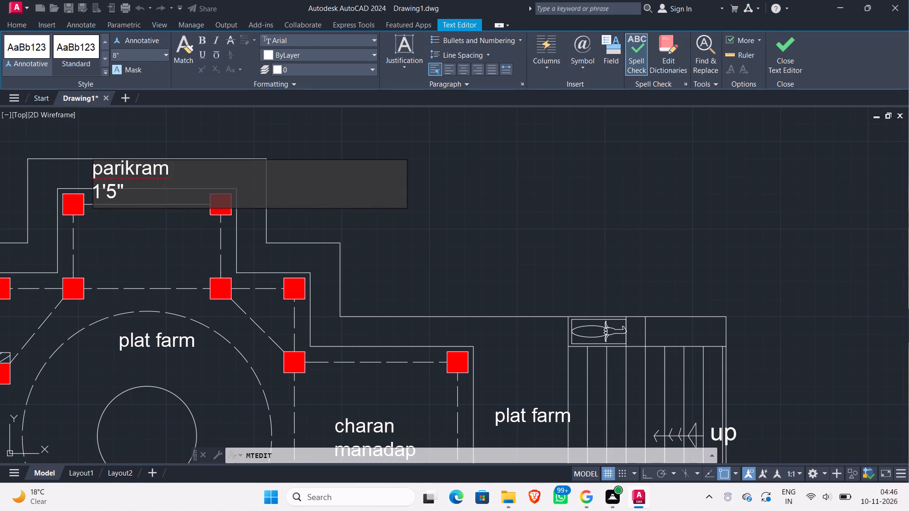
key(BackSpace)
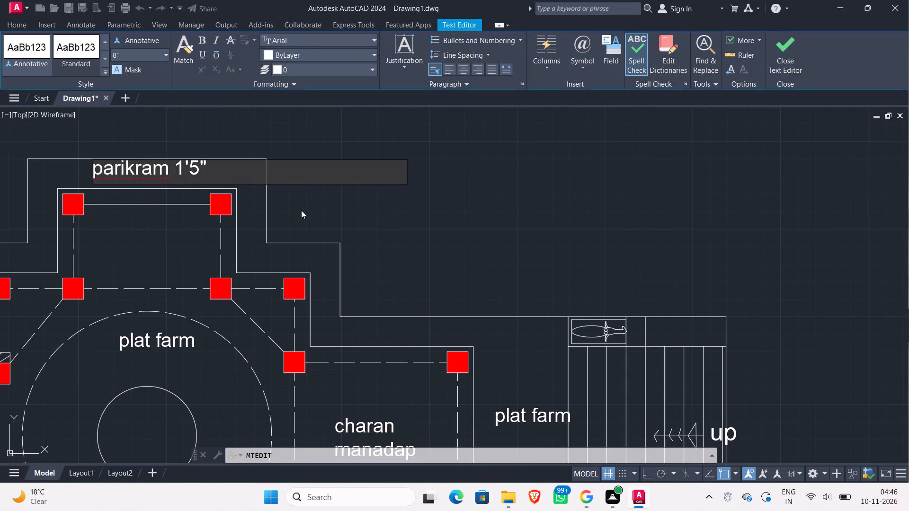
click(351, 204)
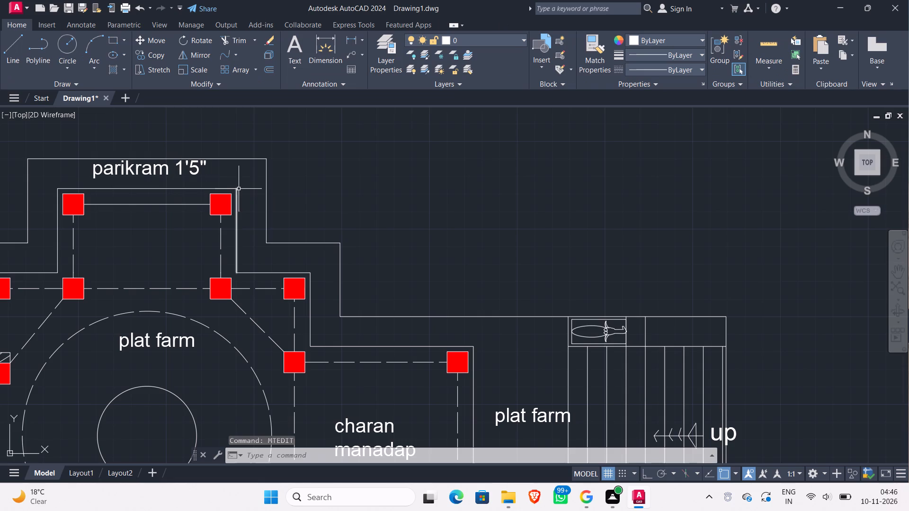
Examine the room name and size inside the upper porch on the reference floor plan image.
scroll(303, 196, down, 2)
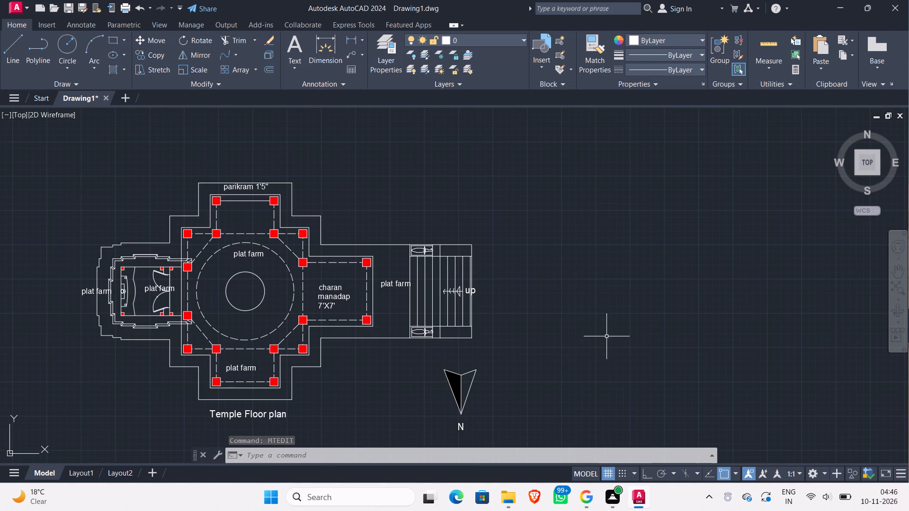
middle_drag(607, 345, 435, 297)
scroll(432, 295, down, 2)
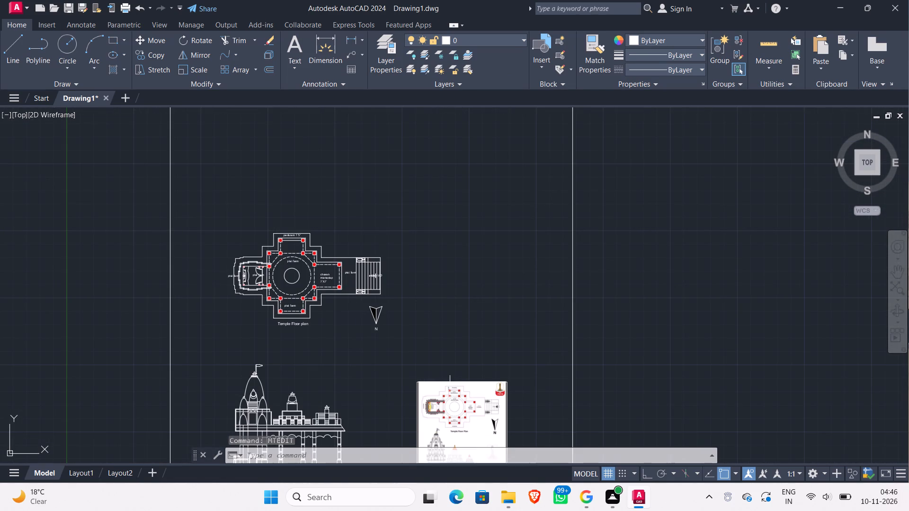
scroll(450, 398, up, 4)
scroll(454, 349, up, 2)
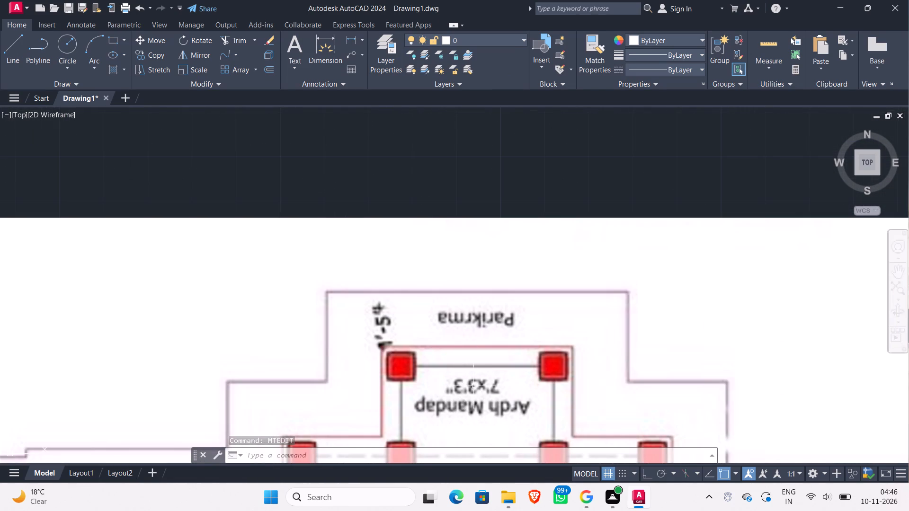
middle_drag(466, 431, 538, 416)
scroll(538, 416, down, 1)
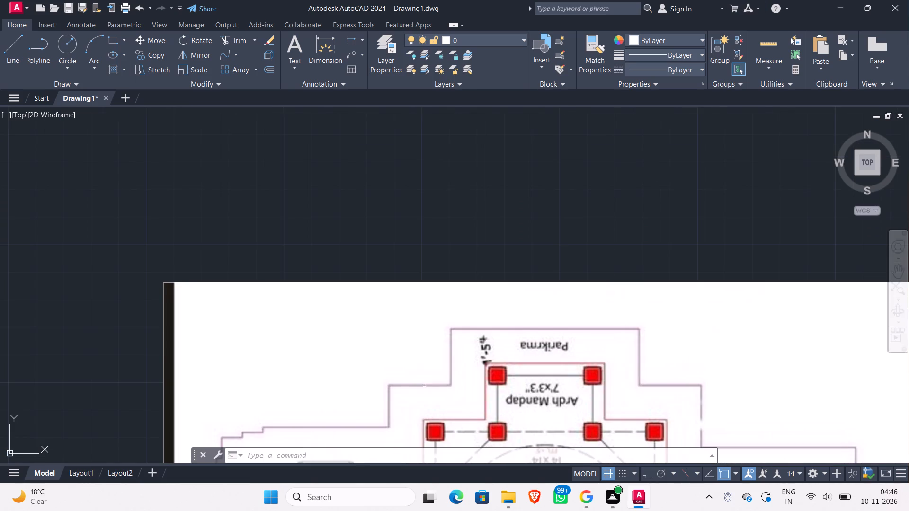
Copy the "parikram 1'5"" label from the upper passage down into the porch between its four columns.
scroll(424, 384, down, 2)
middle_drag(344, 356, 583, 383)
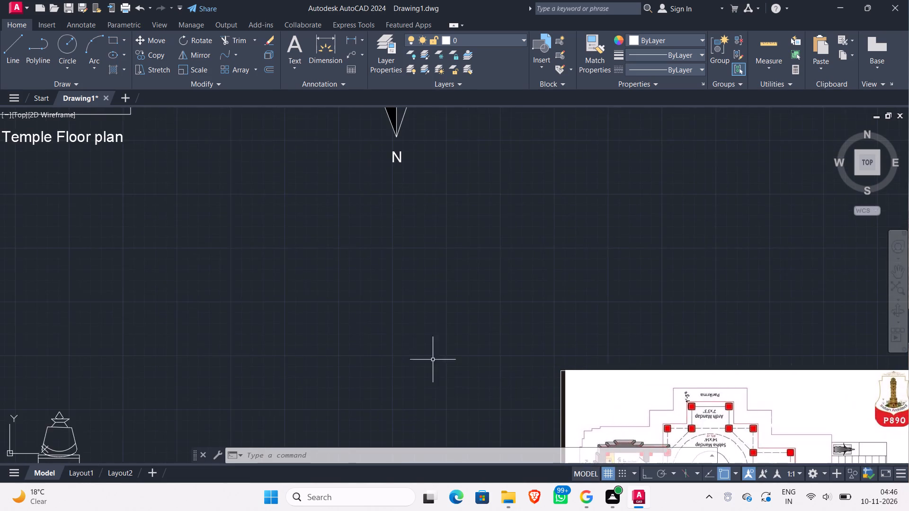
scroll(409, 352, down, 2)
middle_drag(306, 310, 346, 365)
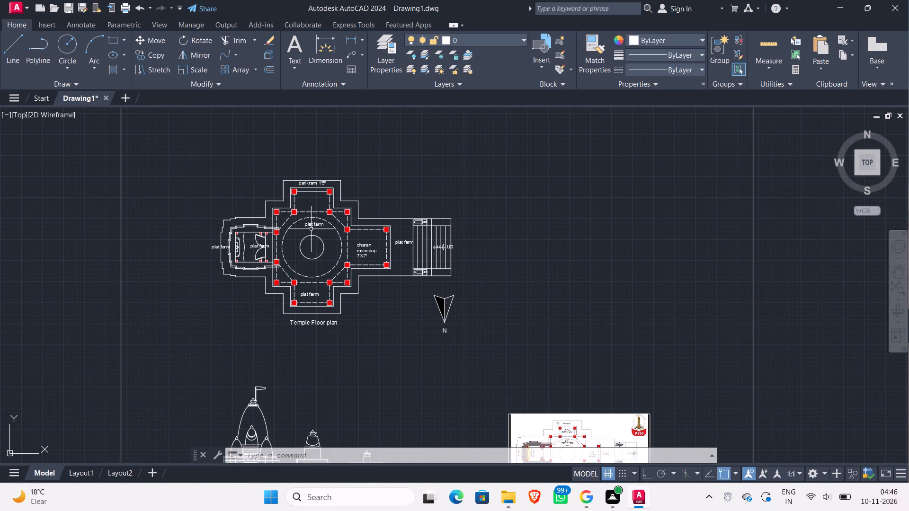
scroll(312, 224, up, 2)
click(312, 227)
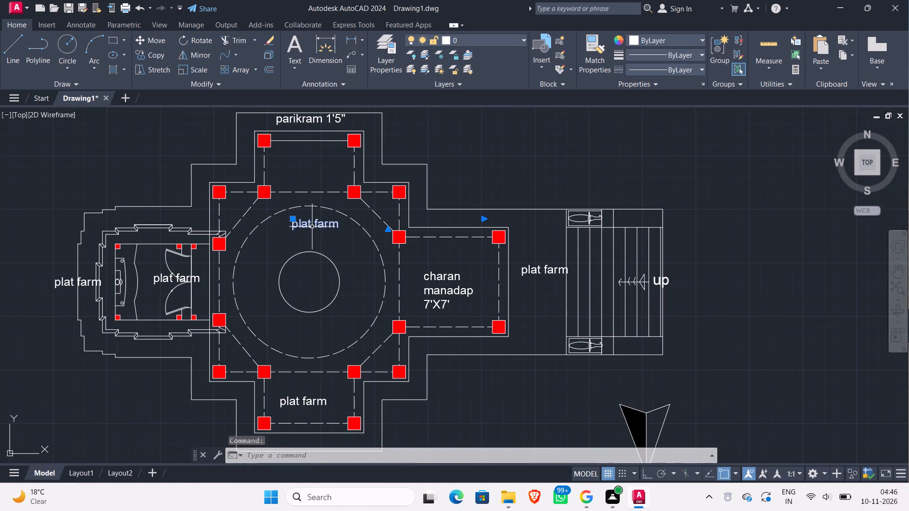
key(Escape)
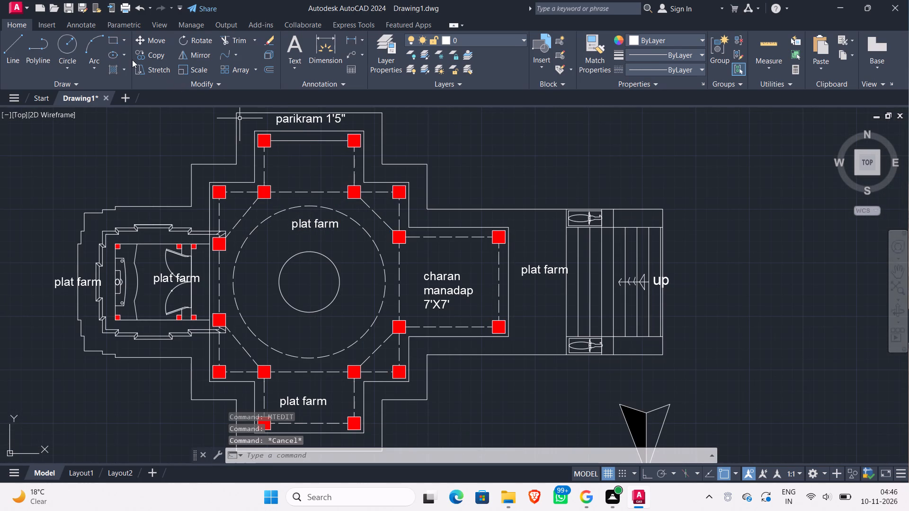
click(297, 118)
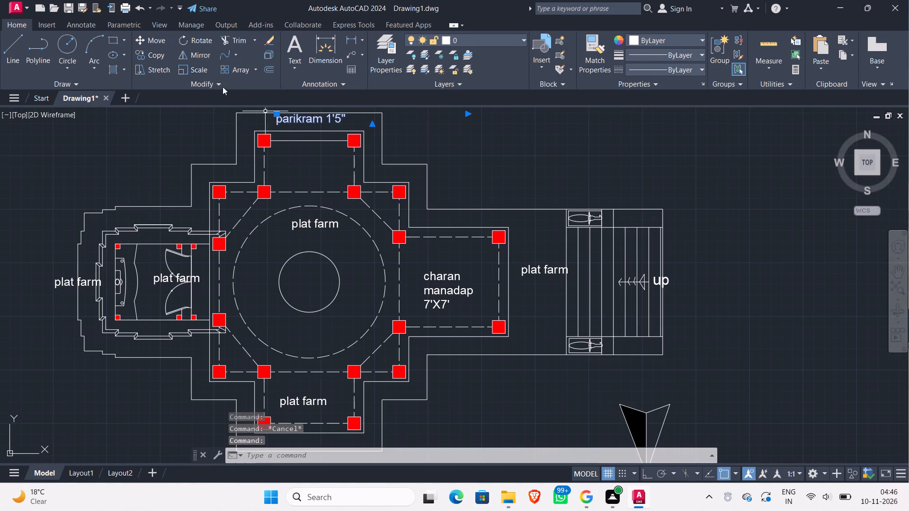
click(163, 52)
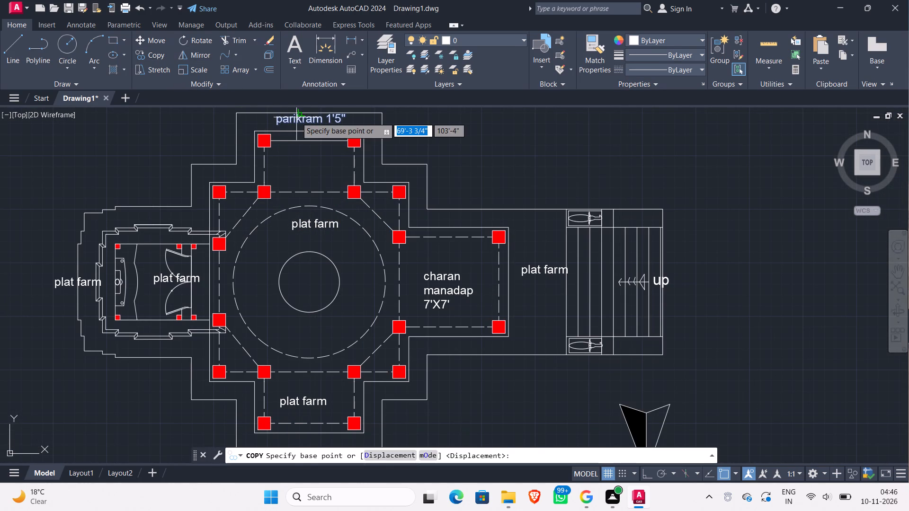
click(296, 117)
click(298, 155)
key(Escape)
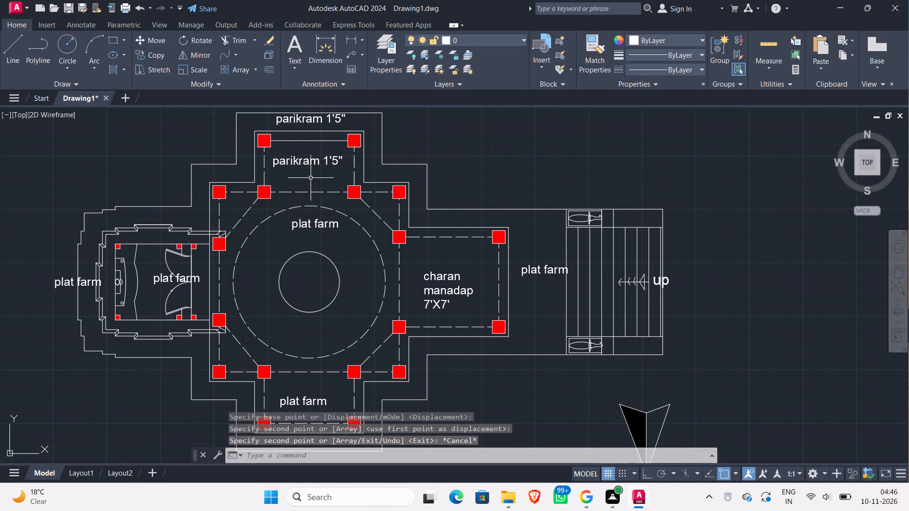
Replace the text of the copied label in the upper porch with "ardh manadap" and "7'X3'3"" on a second line.
click(306, 164)
text(mte)
key(Return)
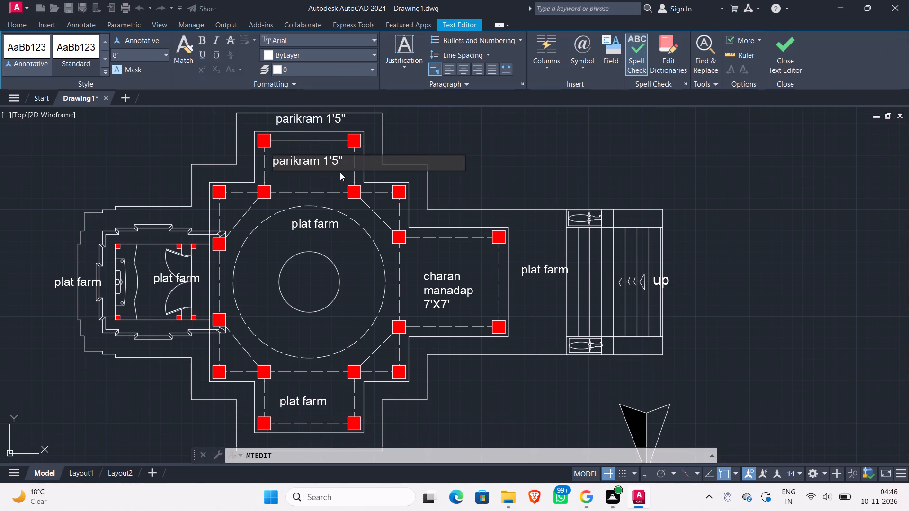
click(345, 165)
key(BackSpace)
key(BackSpace)
key(BackSpace)
key(BackSpace)
key(BackSpace)
key(BackSpace)
key(BackSpace)
key(BackSpace)
key(BackSpace)
key(BackSpace)
key(BackSpace)
key(BackSpace)
key(BackSpace)
key(BackSpace)
key(BackSpace)
key(BackSpace)
key(BackSpace)
key(BackSpace)
key(BackSpace)
key(BackSpace)
text(ardg)
key(BackSpace)
text(h manadap)
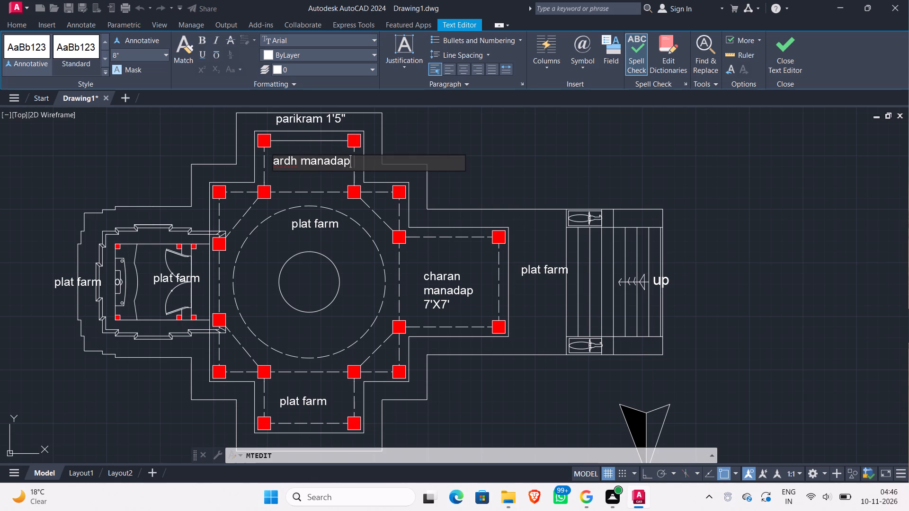
key(Return)
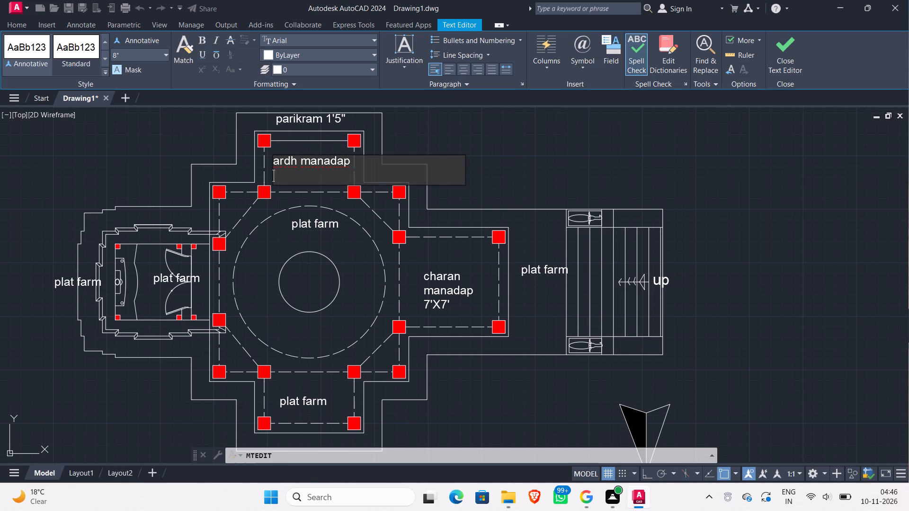
key(7)
key(apostrophe)
key(shift+x)
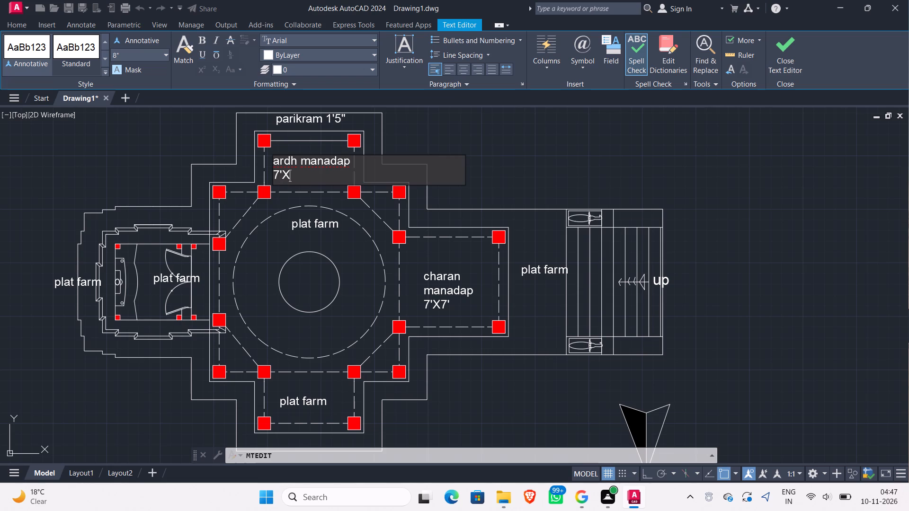
key(3)
text('3")
click(420, 138)
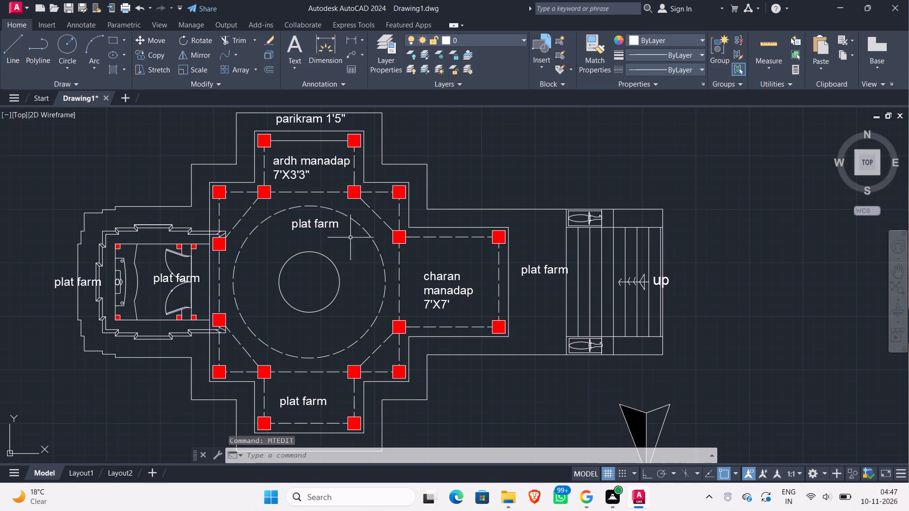
Examine the room name and size of the central hall on the reference floor plan image.
scroll(467, 331, down, 3)
middle_drag(520, 385, 398, 281)
scroll(449, 348, up, 3)
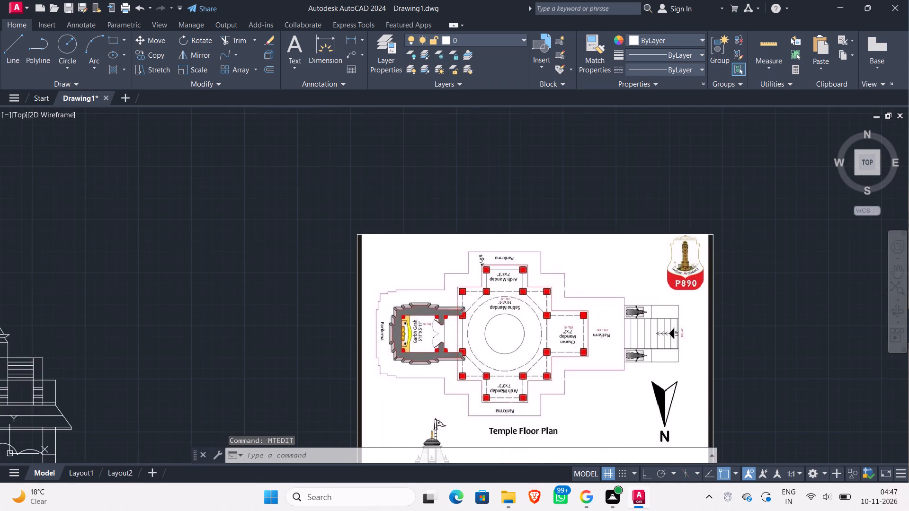
scroll(478, 296, up, 1)
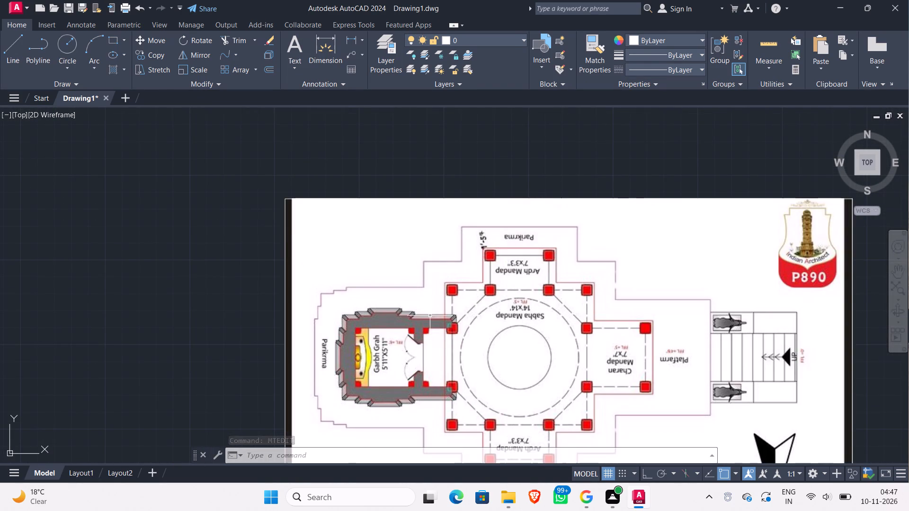
scroll(430, 316, down, 2)
scroll(269, 258, down, 2)
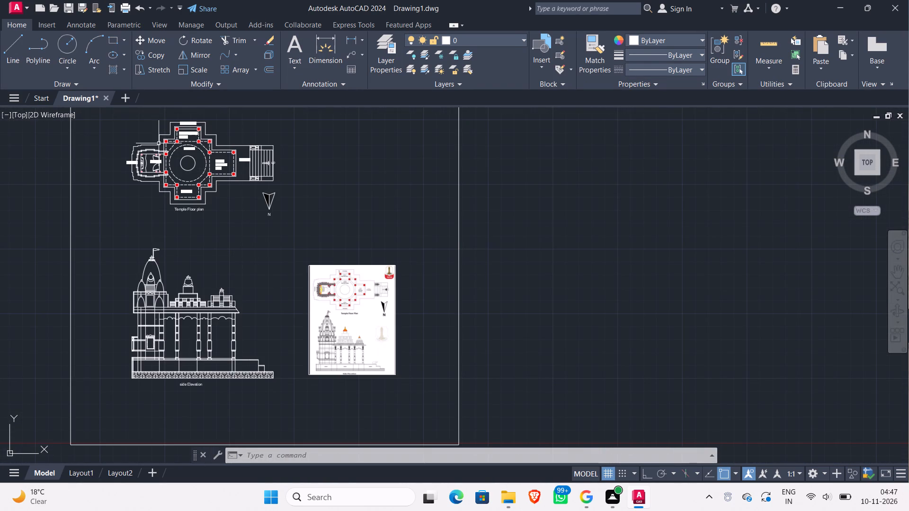
scroll(354, 306, up, 4)
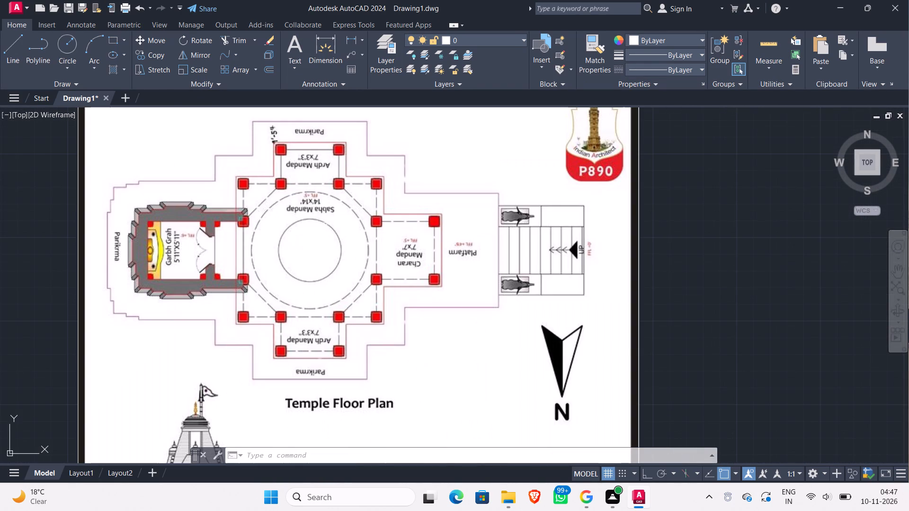
middle_drag(332, 229, 361, 281)
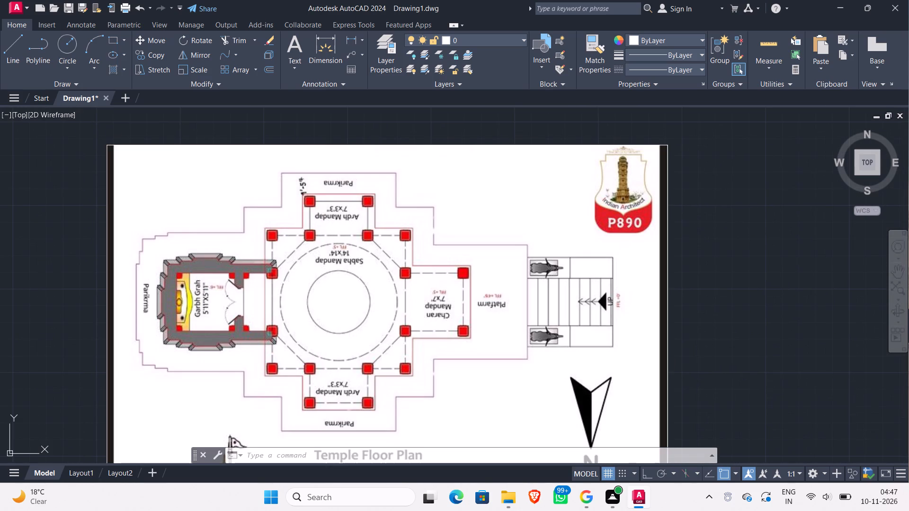
middle_drag(55, 282, 223, 311)
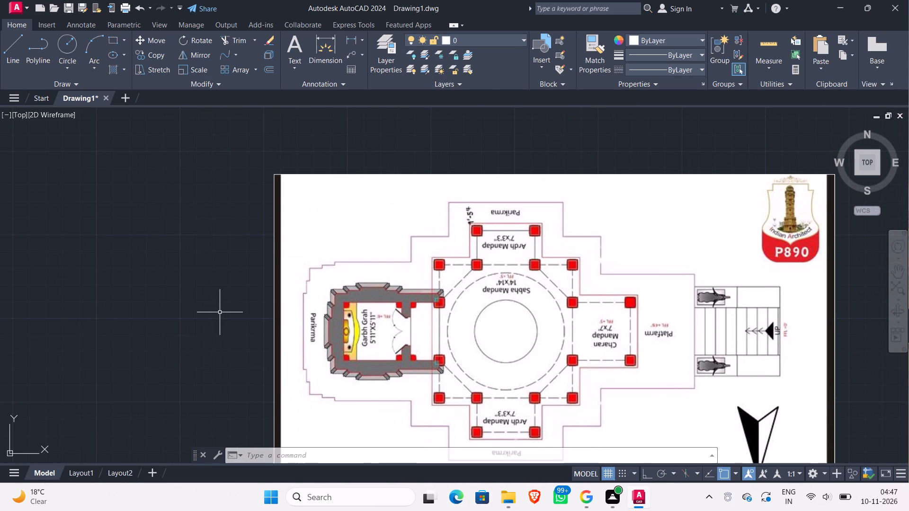
scroll(219, 312, down, 1)
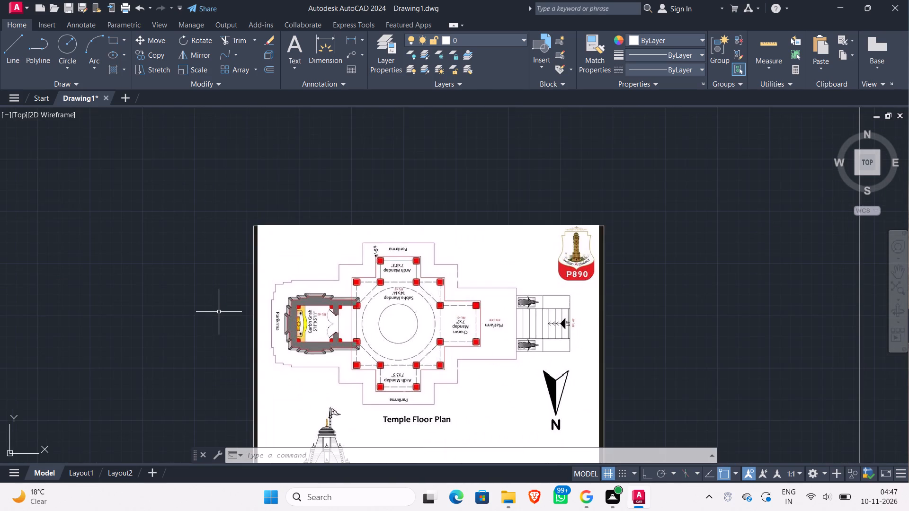
middle_drag(219, 312, 357, 350)
middle_drag(262, 328, 447, 400)
scroll(308, 298, down, 1)
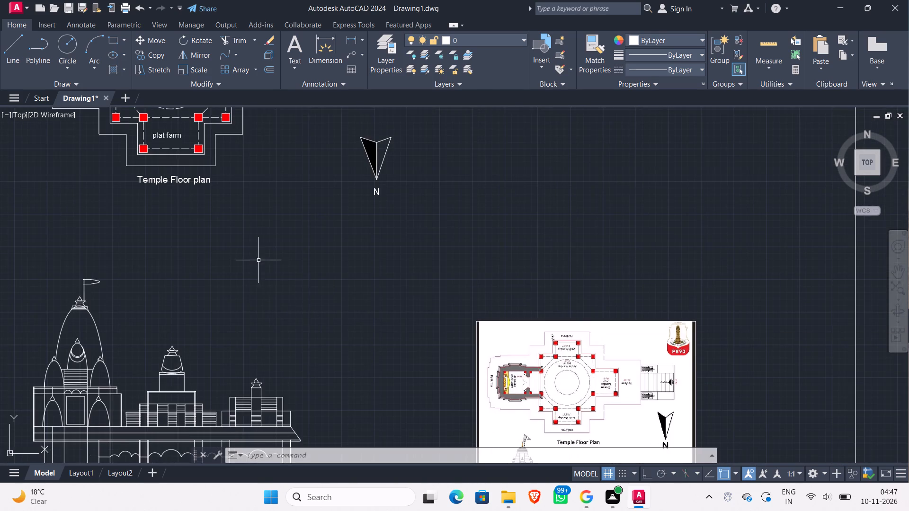
middle_drag(258, 259, 285, 341)
middle_drag(218, 151, 215, 224)
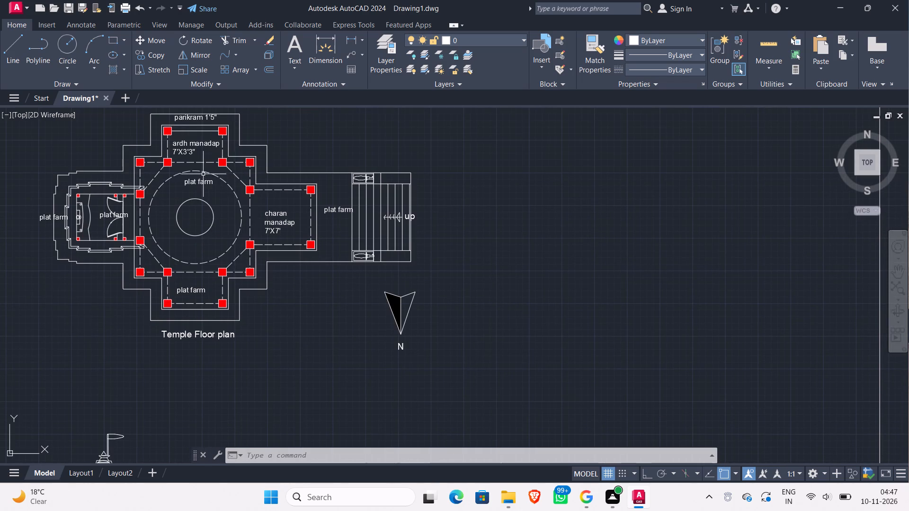
Replace the "plat farm" text in the central hall with "sabha mandap" and "14'x14'" on a second line.
click(203, 180)
text(mte)
key(Return)
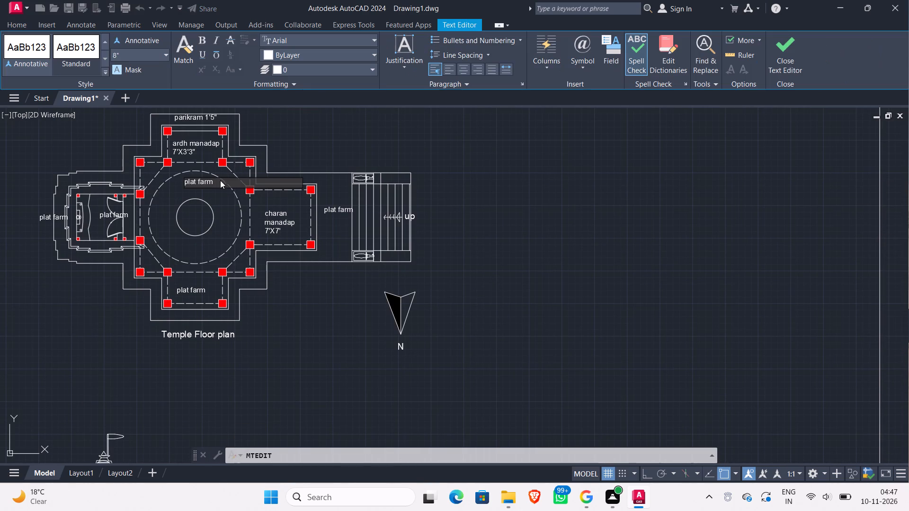
click(220, 180)
key(BackSpace)
key(BackSpace)
key(BackSpace)
key(BackSpace)
key(BackSpace)
key(BackSpace)
key(BackSpace)
key(BackSpace)
key(BackSpace)
key(BackSpace)
key(BackSpace)
key(BackSpace)
key(BackSpace)
key(BackSpace)
key(BackSpace)
key(BackSpace)
text(sa)
text(bha)
key(space)
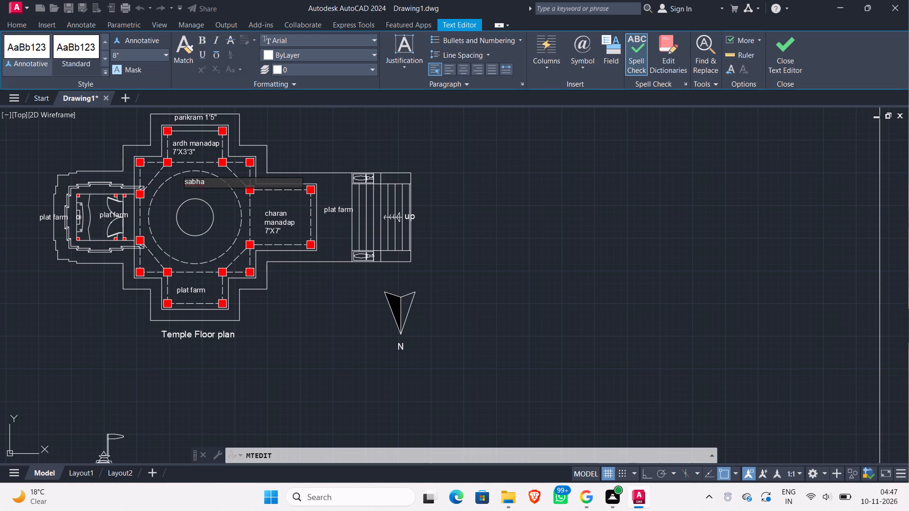
text(mandap)
key(Return)
text(14')
text(x14')
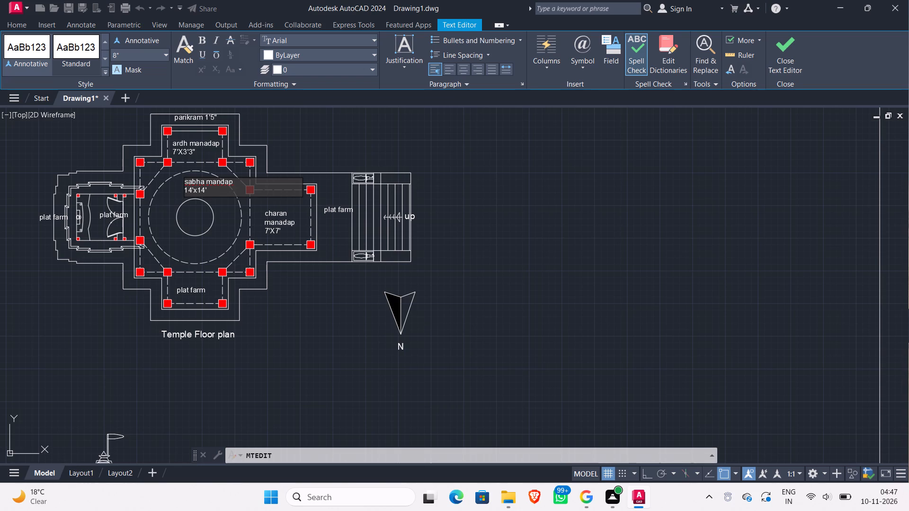
click(223, 209)
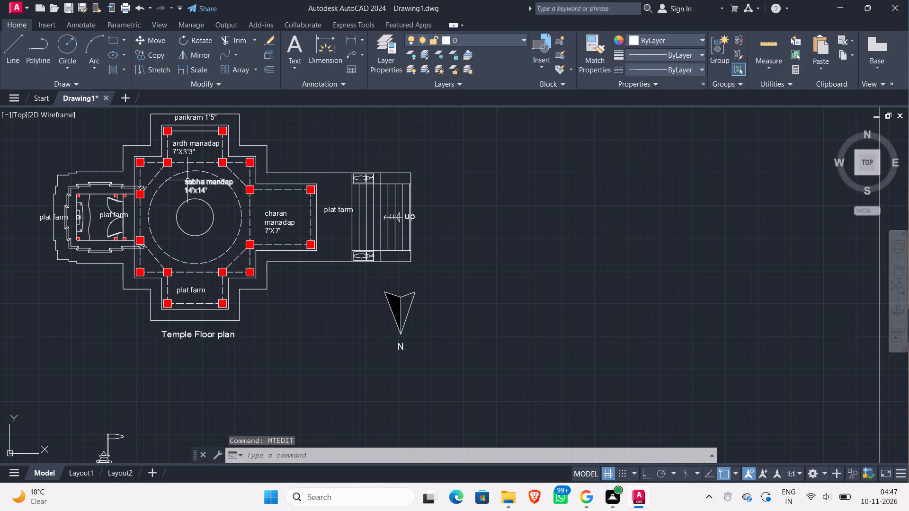
Move the "sabha mandap" label slightly up and left, above the inner circle of the central hall.
click(199, 185)
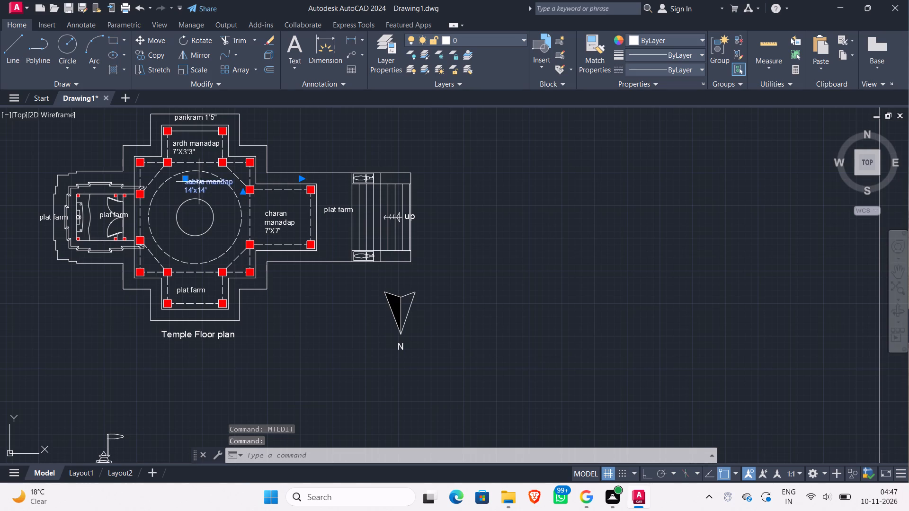
drag(199, 182, 183, 173)
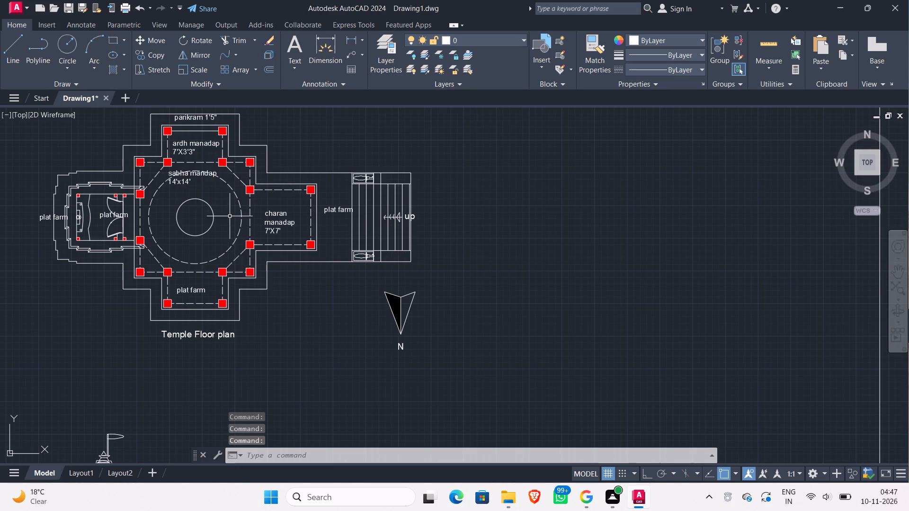
Examine the room name and size of the lower porch on the reference floor plan image.
middle_drag(343, 361, 226, 235)
scroll(220, 231, down, 1)
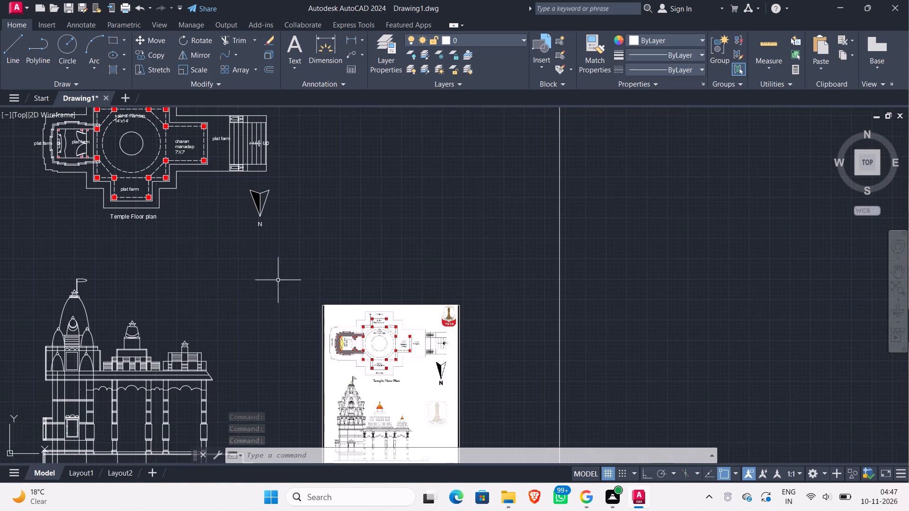
scroll(396, 370, up, 4)
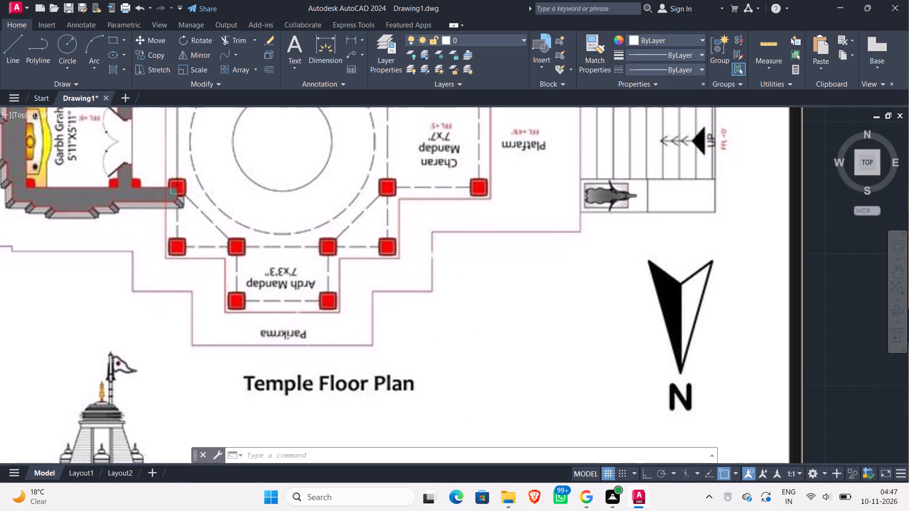
scroll(293, 361, down, 3)
middle_drag(235, 335, 461, 356)
middle_drag(226, 294, 292, 375)
middle_drag(180, 248, 205, 308)
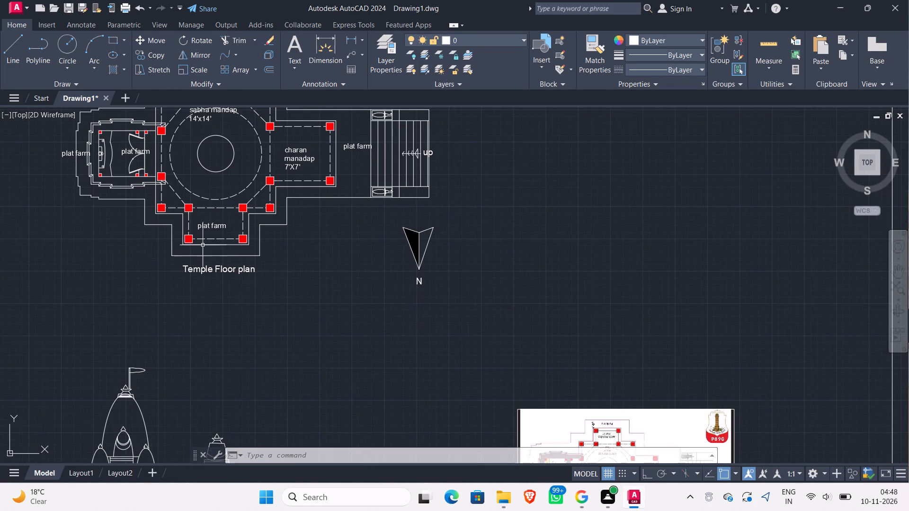
Replace the lower porch's "plat farm" label with a copy of the upper porch's "ardh manadap 7'X3'3"" label.
click(207, 227)
key(Delete)
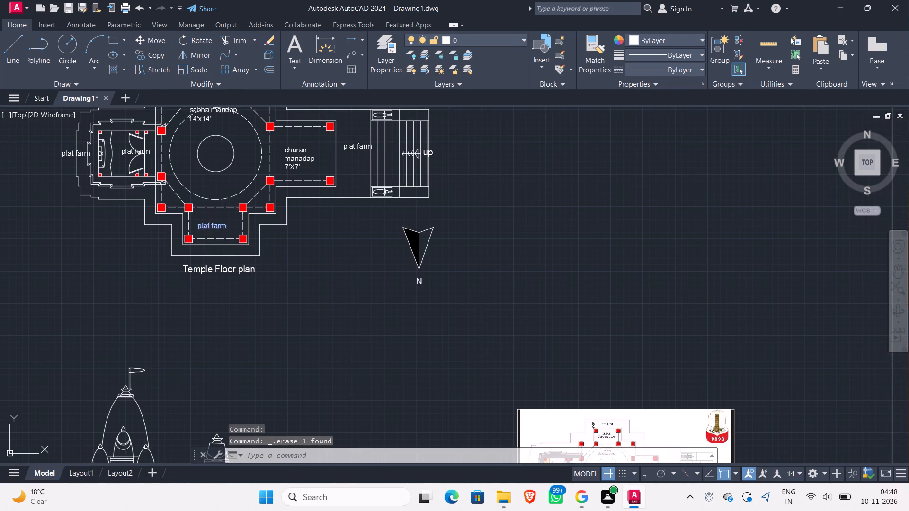
middle_drag(194, 163, 192, 187)
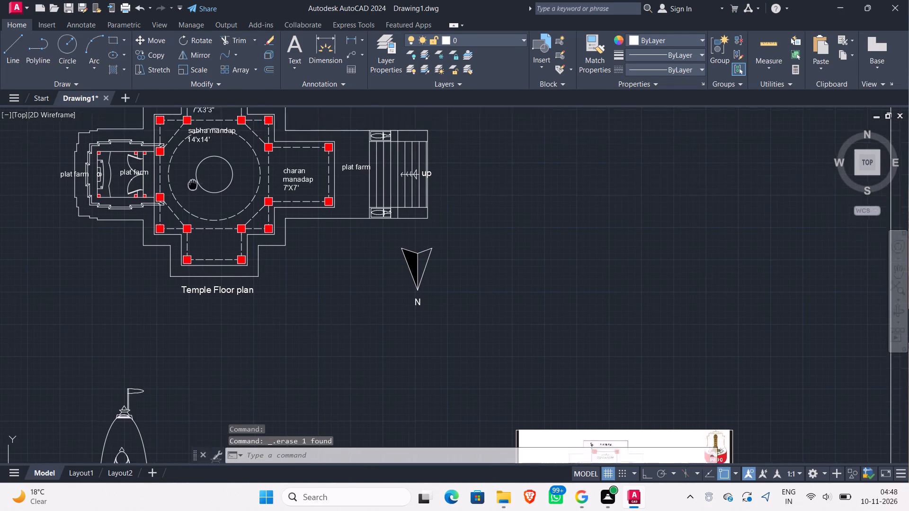
middle_drag(192, 187, 191, 207)
click(201, 127)
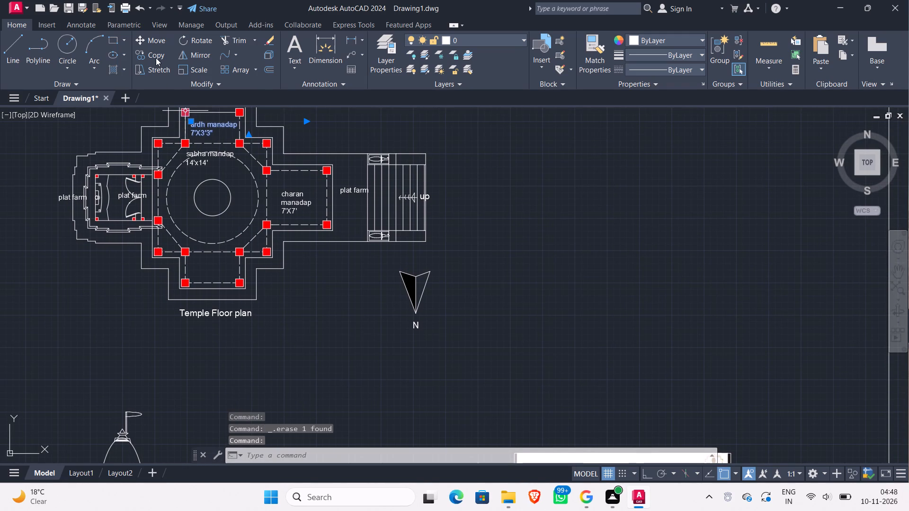
click(153, 53)
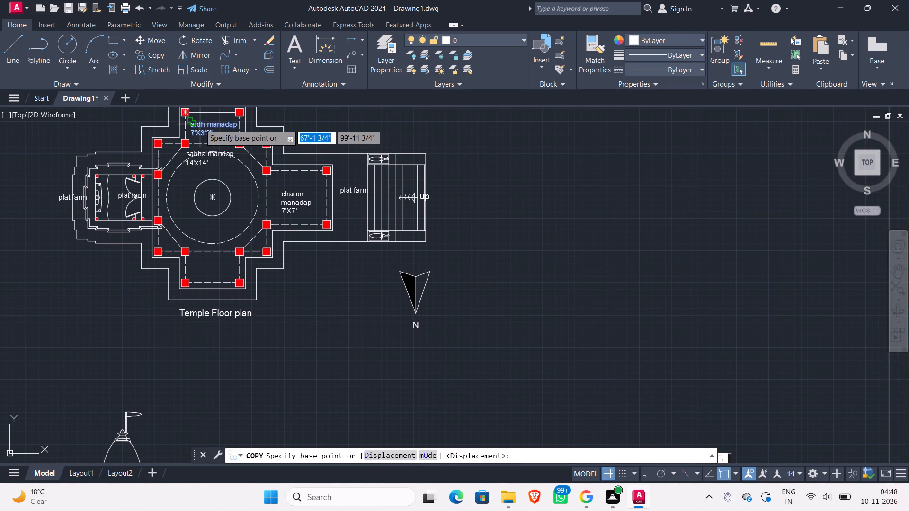
click(200, 124)
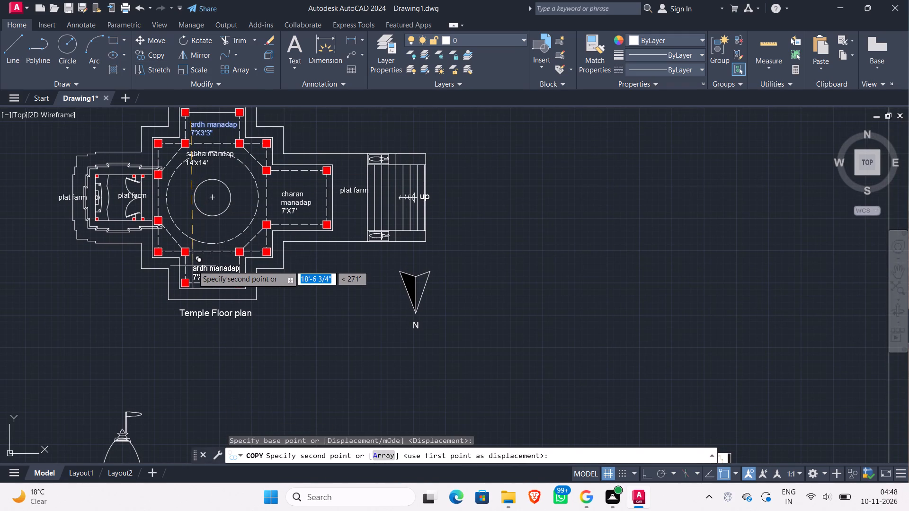
click(193, 265)
key(Escape)
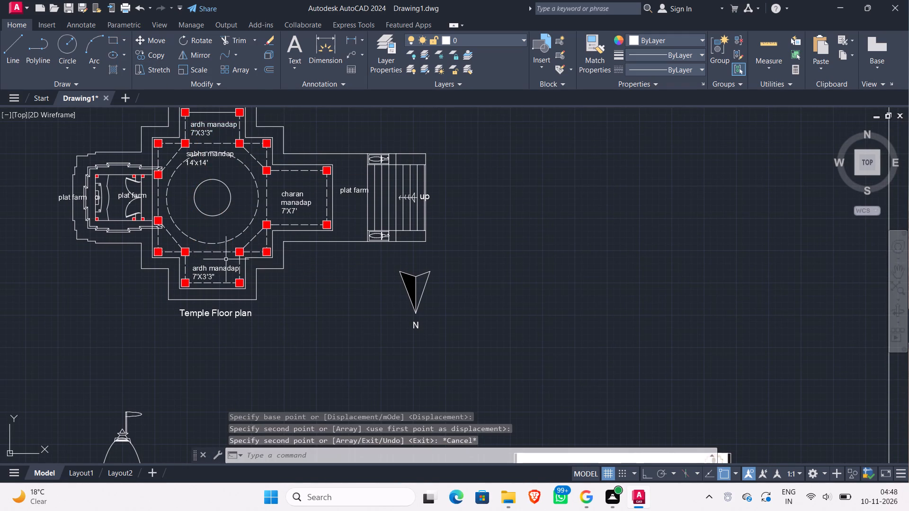
Examine the sanctum's room name and size on the reference floor plan image.
scroll(87, 305, down, 1)
middle_drag(271, 355, 237, 227)
scroll(235, 220, down, 2)
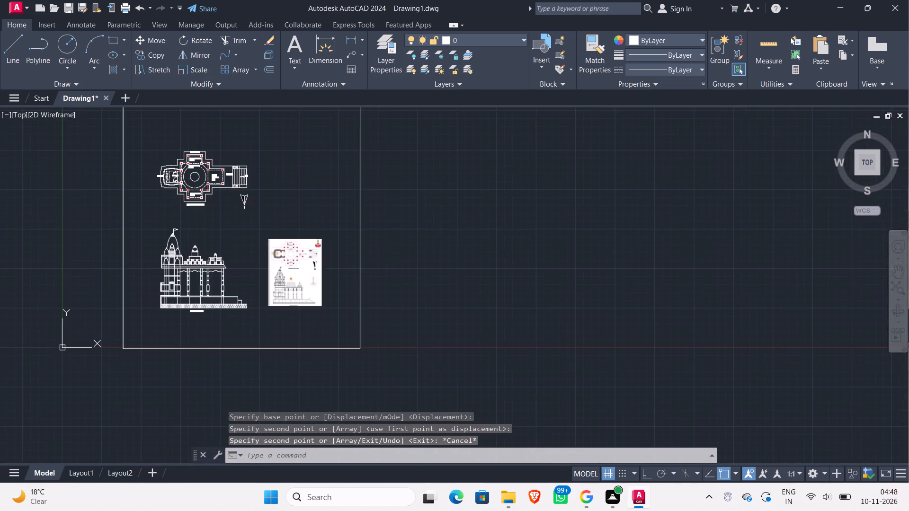
scroll(297, 274, up, 4)
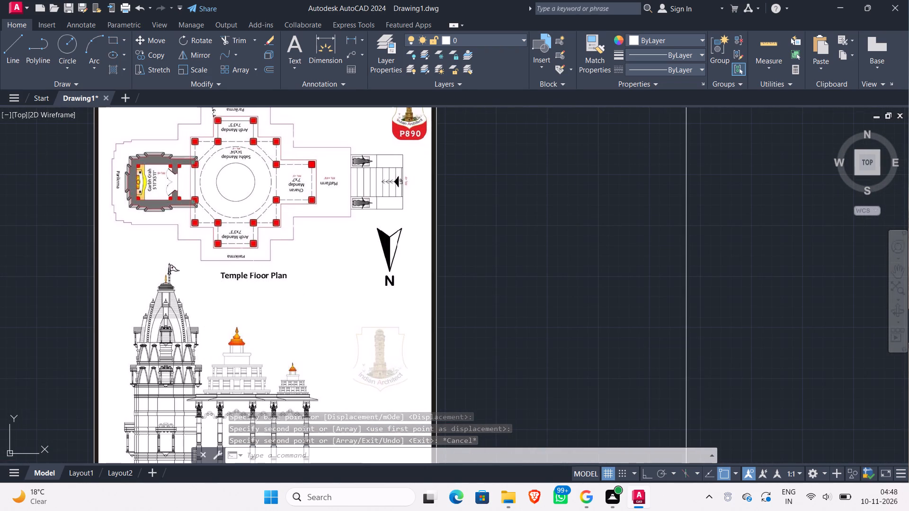
middle_drag(251, 267, 309, 360)
scroll(246, 294, up, 3)
middle_drag(180, 247, 285, 258)
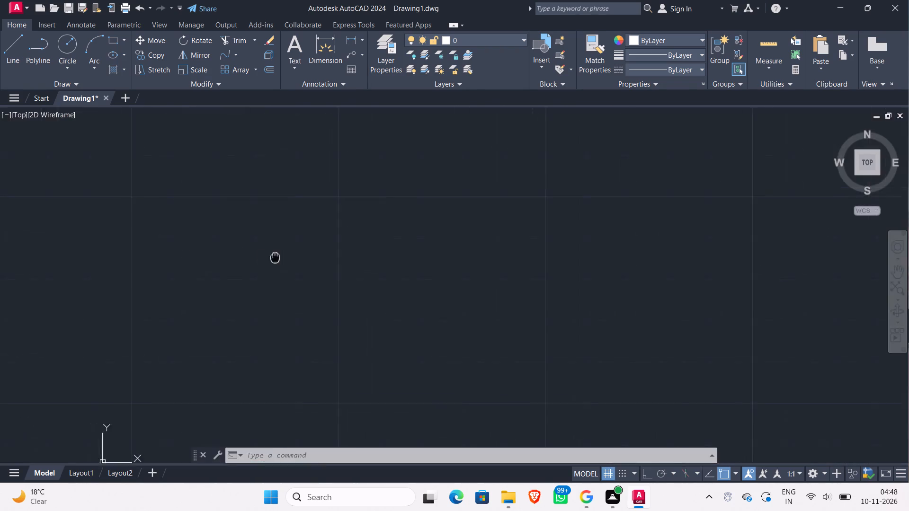
middle_drag(285, 258, 286, 258)
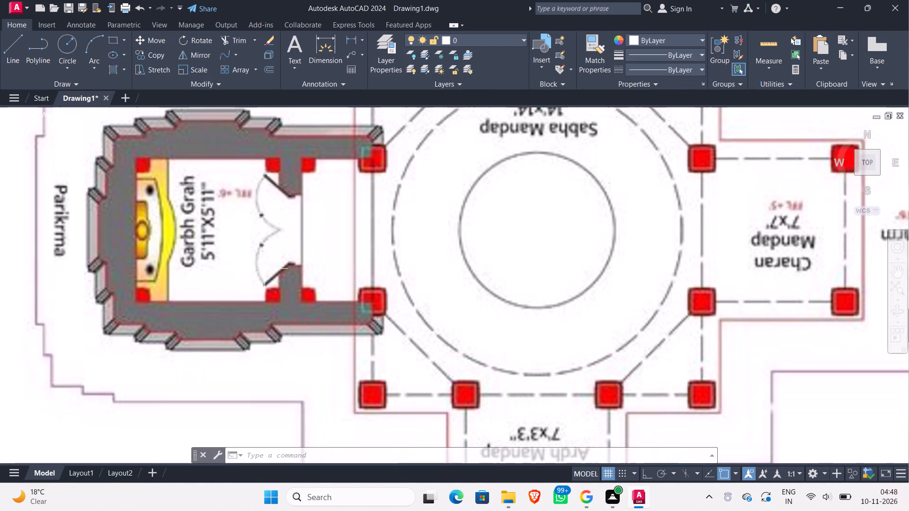
middle_drag(266, 265, 405, 293)
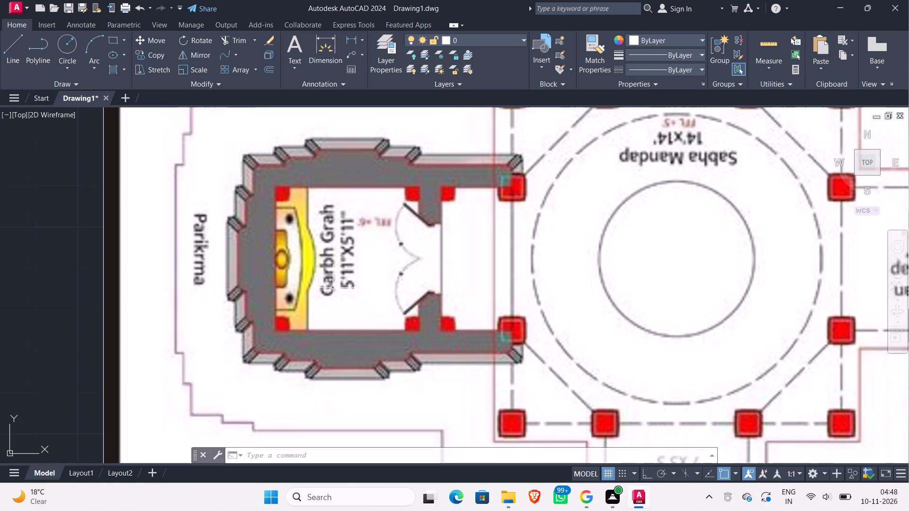
scroll(333, 288, down, 2)
Replace the "plat farm" text inside the sanctum with "garbh grah" and "5'11"x5'11"" on a second line.
middle_drag(168, 270, 438, 308)
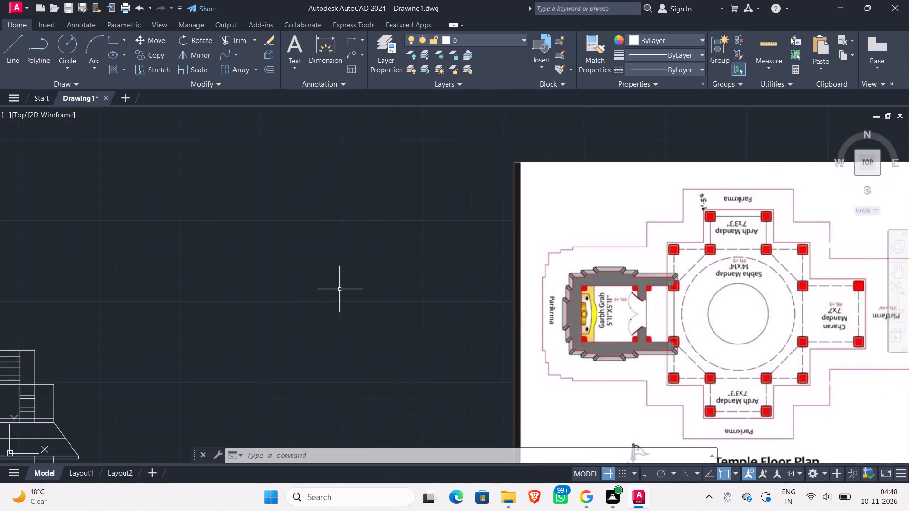
scroll(337, 287, down, 2)
middle_drag(216, 254, 376, 223)
middle_drag(270, 169, 285, 288)
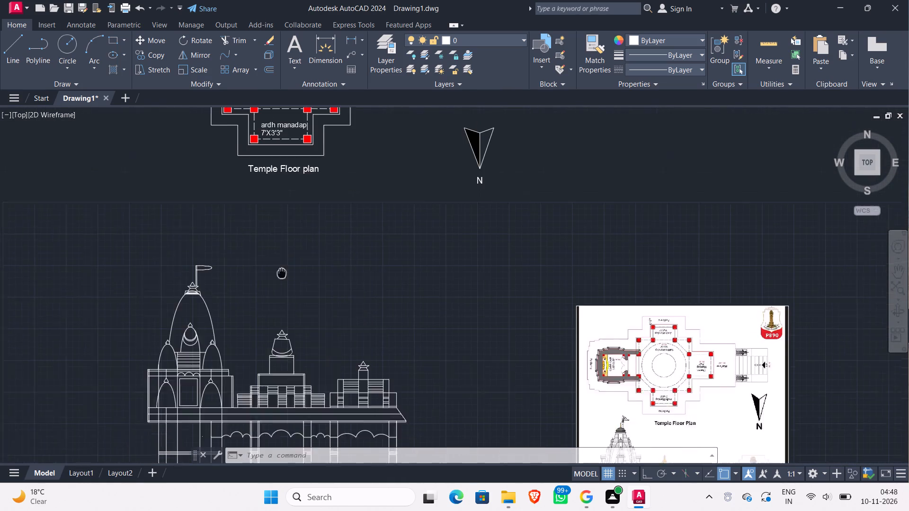
middle_drag(285, 288, 285, 291)
scroll(279, 254, down, 1)
scroll(226, 140, up, 2)
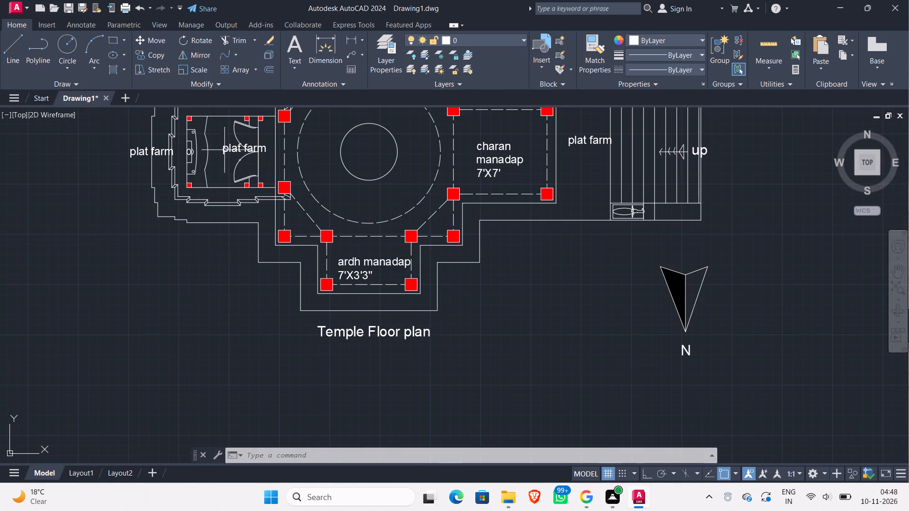
click(230, 149)
text(mte)
key(Return)
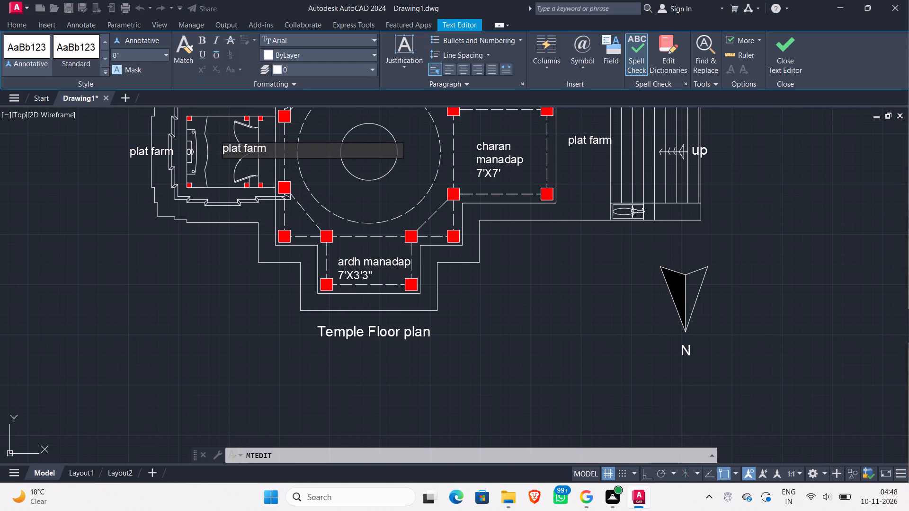
click(268, 143)
key(BackSpace)
key(BackSpace)
key(BackSpace)
key(BackSpace)
key(BackSpace)
key(BackSpace)
key(BackSpace)
key(BackSpace)
key(BackSpace)
key(BackSpace)
key(BackSpace)
key(BackSpace)
key(BackSpace)
key(BackSpace)
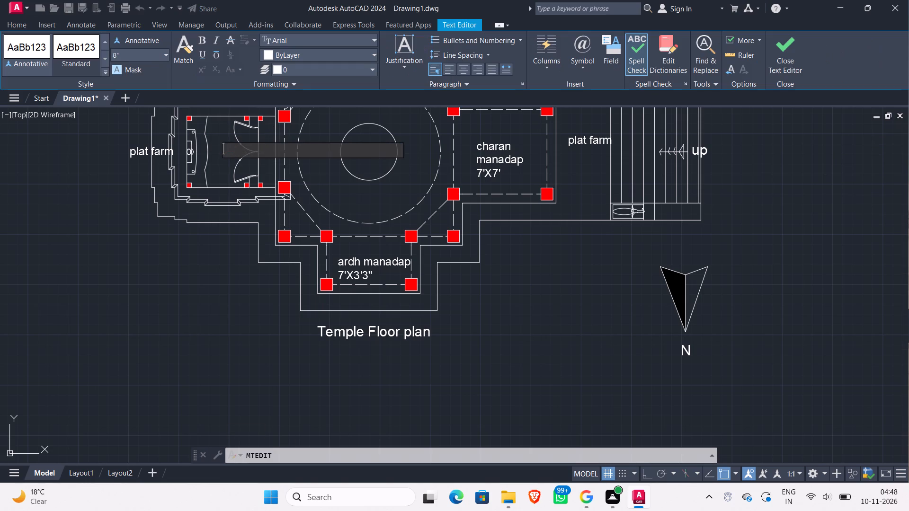
key(g)
key(BackSpace)
text(garbh)
key(space)
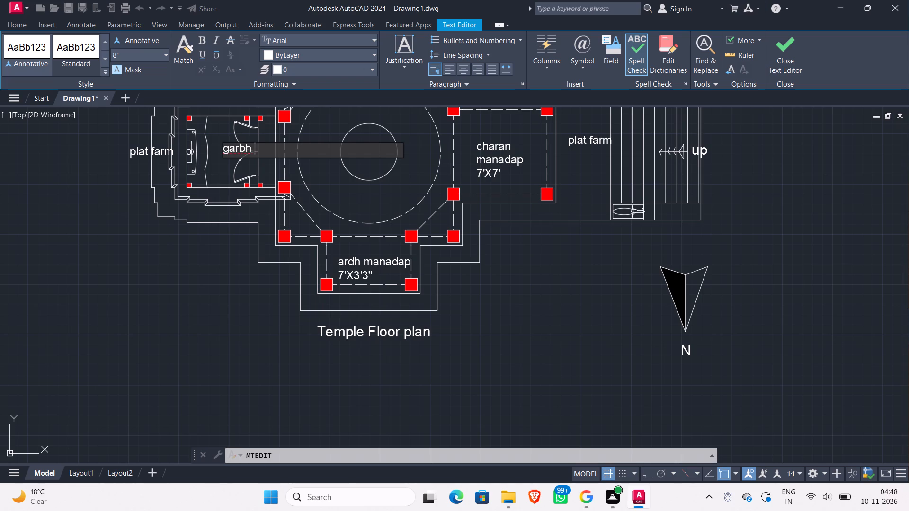
text(grah)
key(Return)
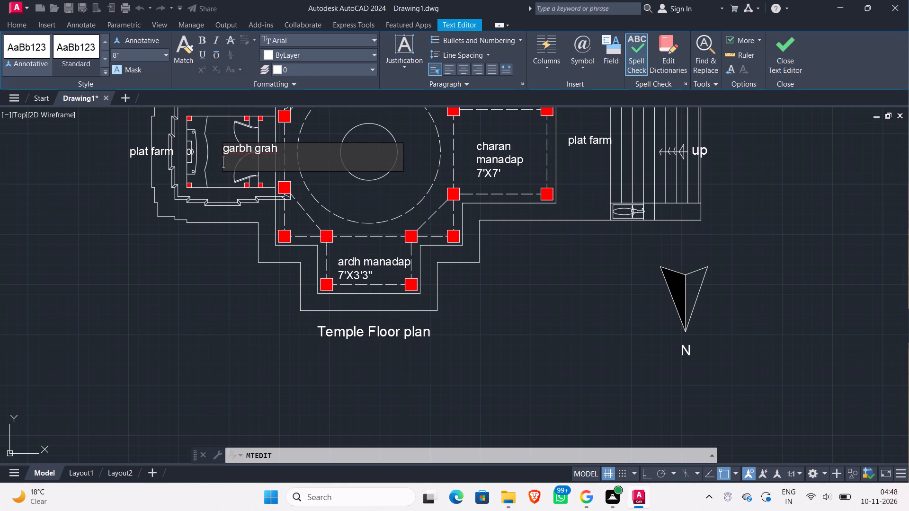
text(5'11)
key(shift+quotedbl)
key(x)
text(5'11")
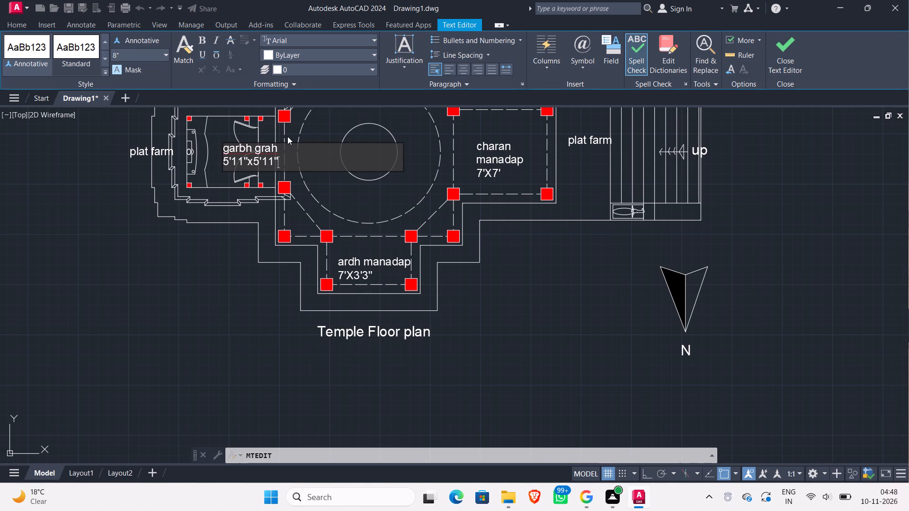
click(287, 136)
Move the "garbh grah" label left so it sits between the sanctum's side walls, clear of the central hall.
click(233, 150)
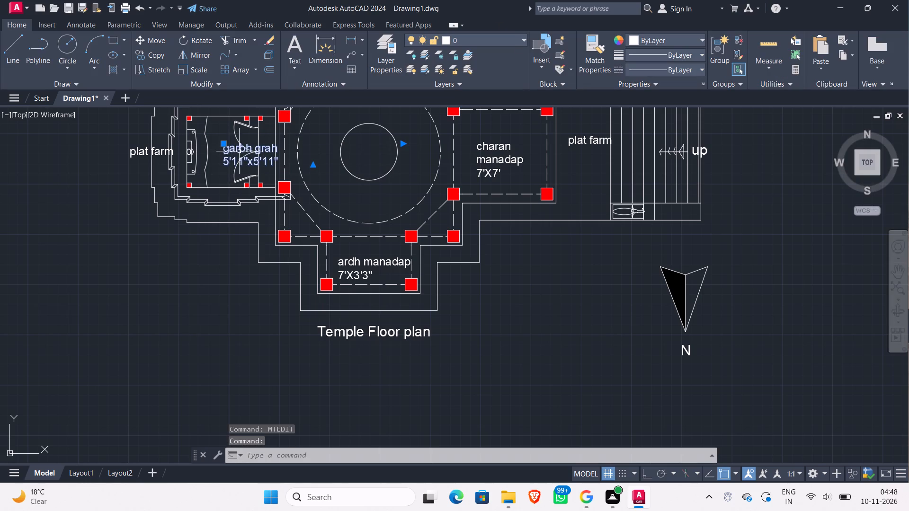
drag(243, 150, 213, 151)
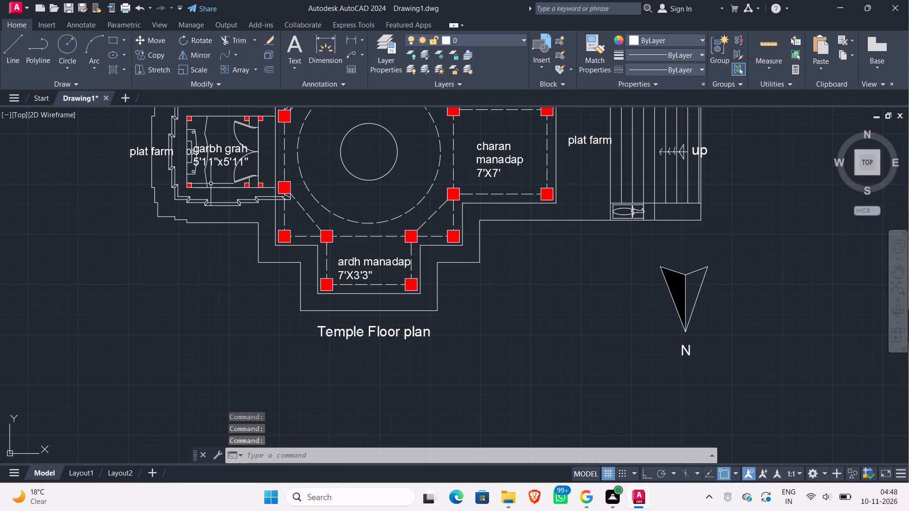
click(206, 149)
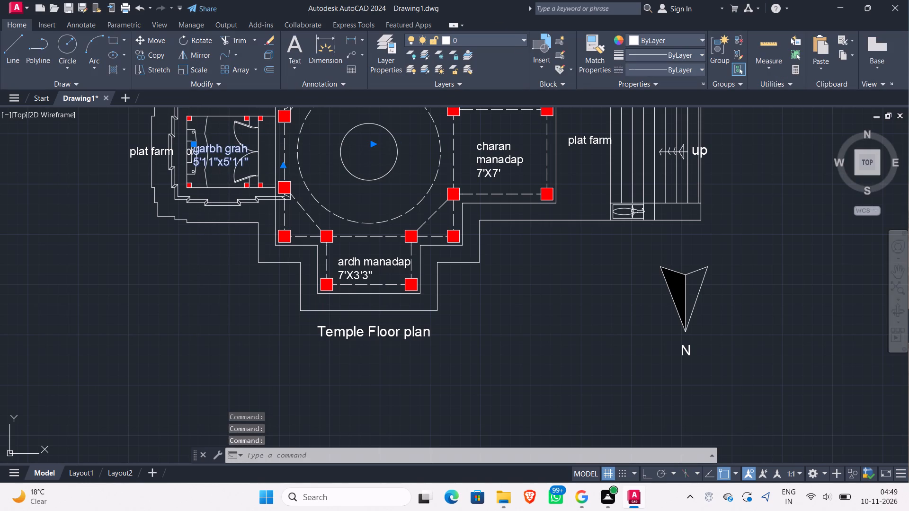
drag(211, 149, 207, 149)
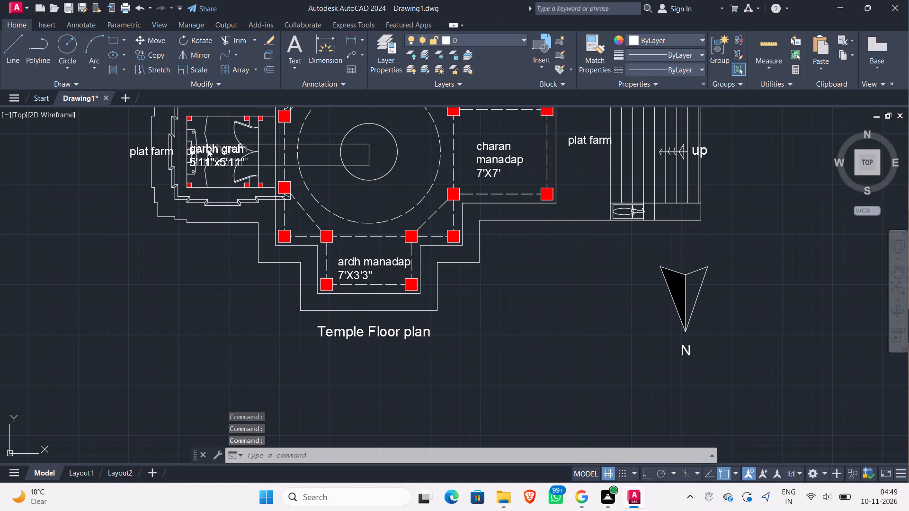
drag(207, 149, 207, 147)
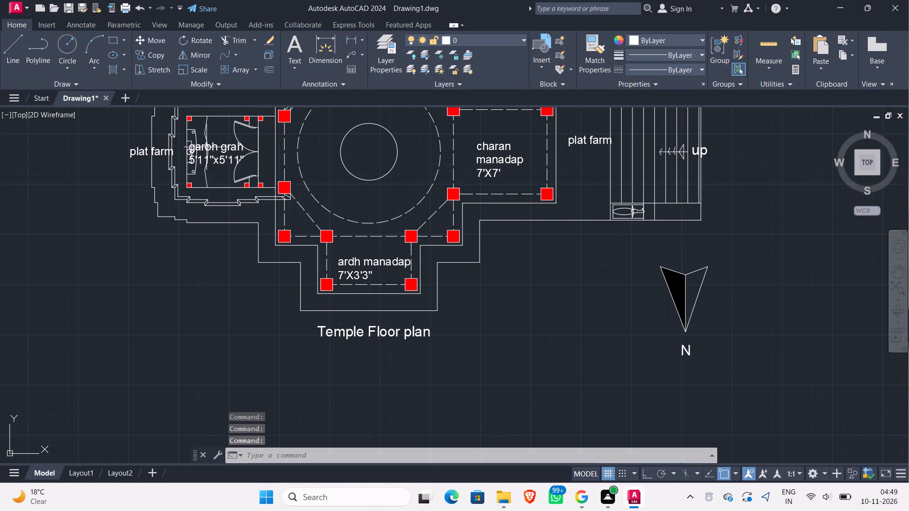
Examine the label of the passage behind the sanctum on the reference floor plan image.
scroll(202, 267, down, 2)
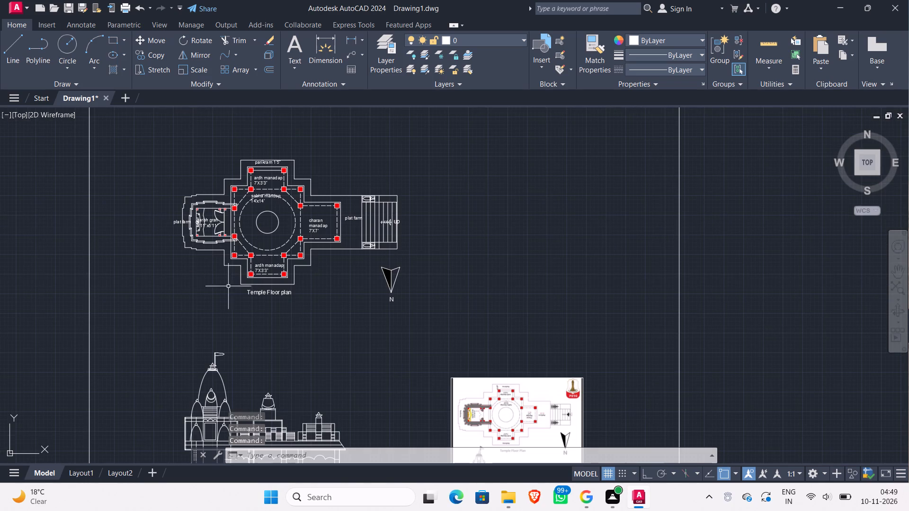
scroll(519, 427, up, 1)
scroll(478, 404, up, 2)
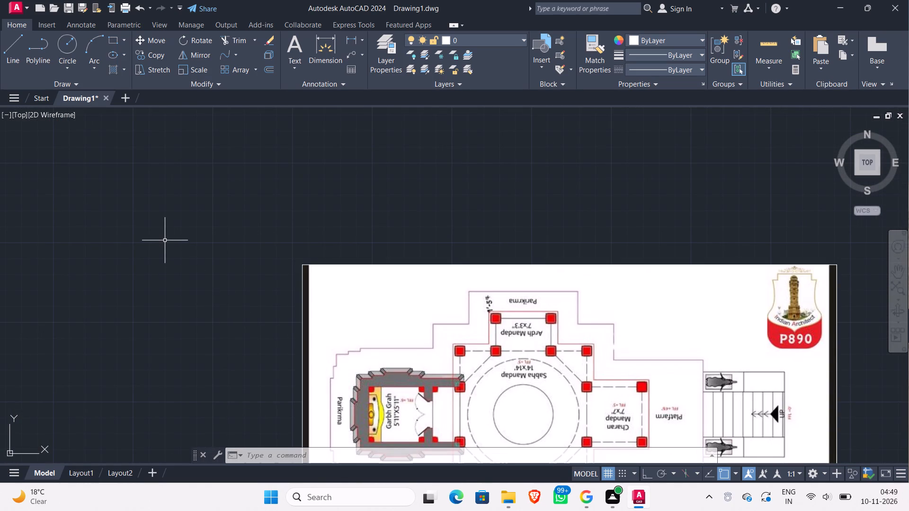
scroll(165, 240, down, 2)
middle_drag(166, 239, 340, 257)
scroll(394, 318, up, 3)
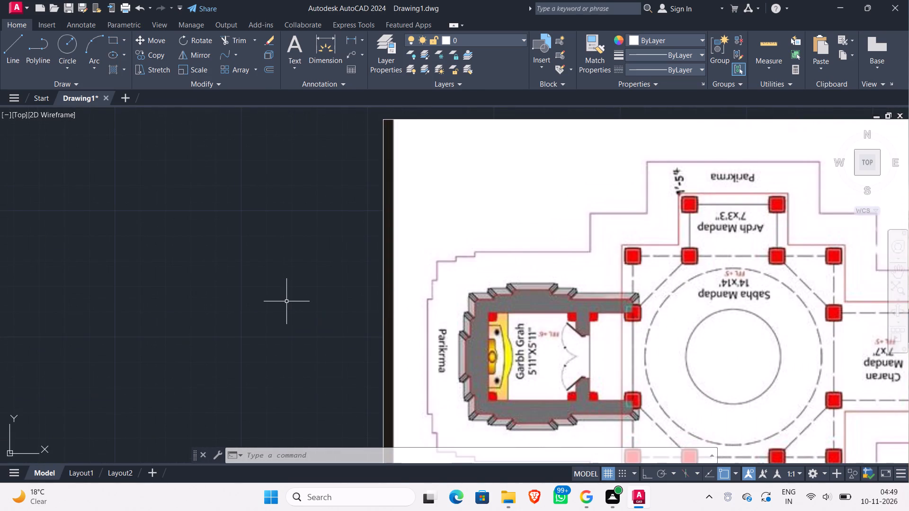
scroll(286, 301, down, 2)
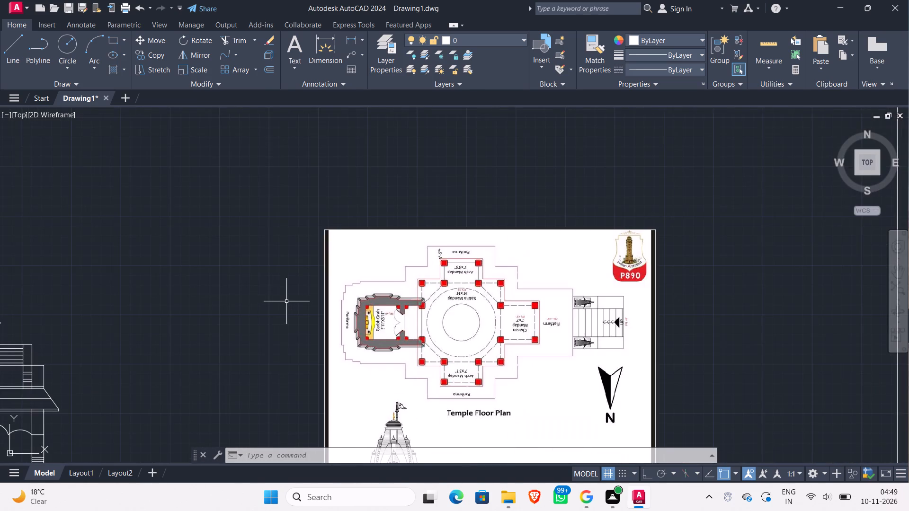
Replace the "plat farm" text behind the sanctum's rear wall with "parikrma".
middle_drag(276, 300, 557, 353)
scroll(389, 307, down, 1)
middle_drag(391, 306, 500, 405)
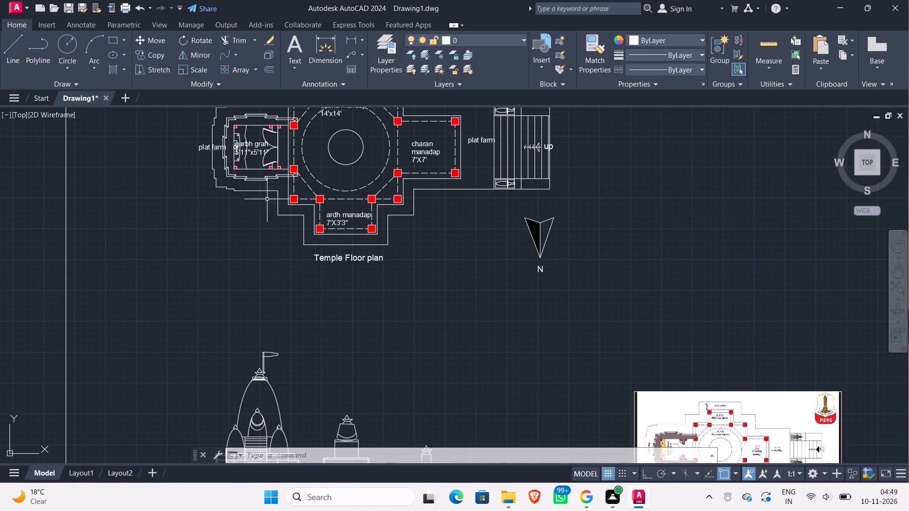
scroll(223, 163, up, 2)
middle_drag(209, 139, 212, 220)
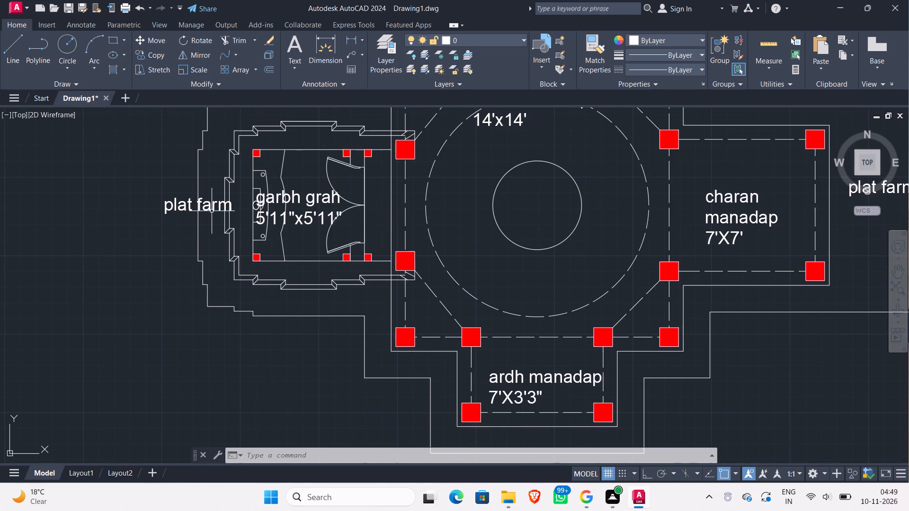
click(212, 208)
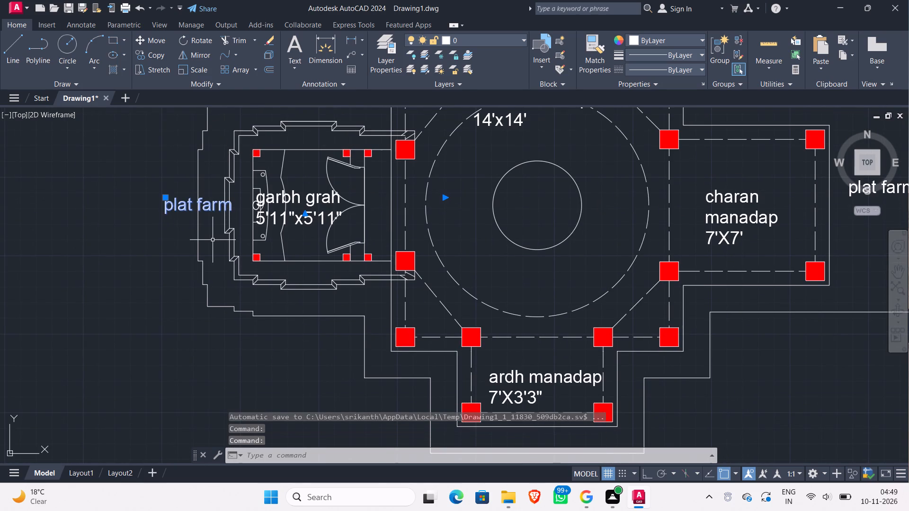
text(mte)
key(Return)
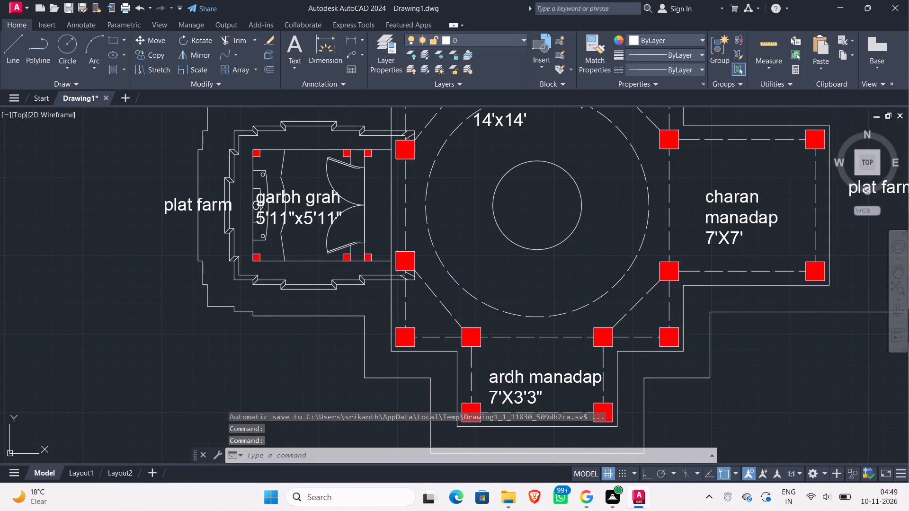
click(233, 207)
key(BackSpace)
key(BackSpace)
key(BackSpace)
key(BackSpace)
key(BackSpace)
key(BackSpace)
key(BackSpace)
key(BackSpace)
key(BackSpace)
key(BackSpace)
key(BackSpace)
key(BackSpace)
key(BackSpace)
key(BackSpace)
key(BackSpace)
key(BackSpace)
key(BackSpace)
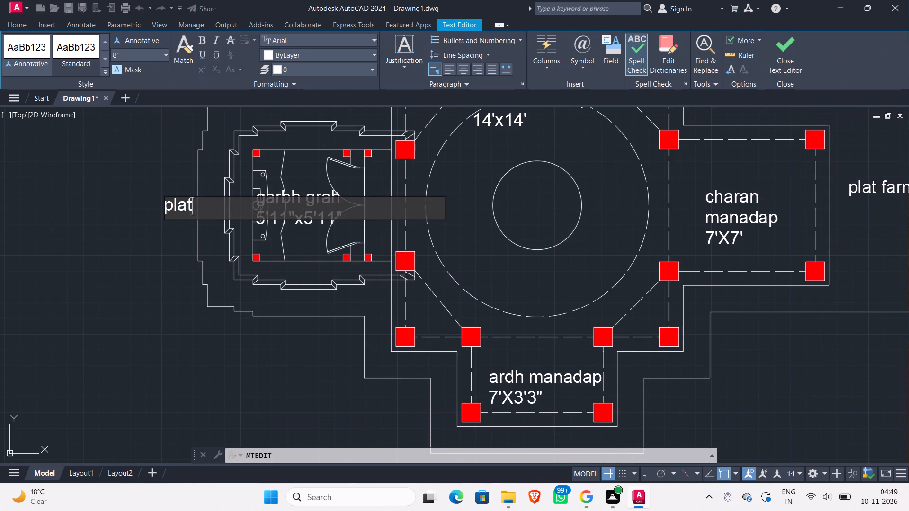
text(parikrma)
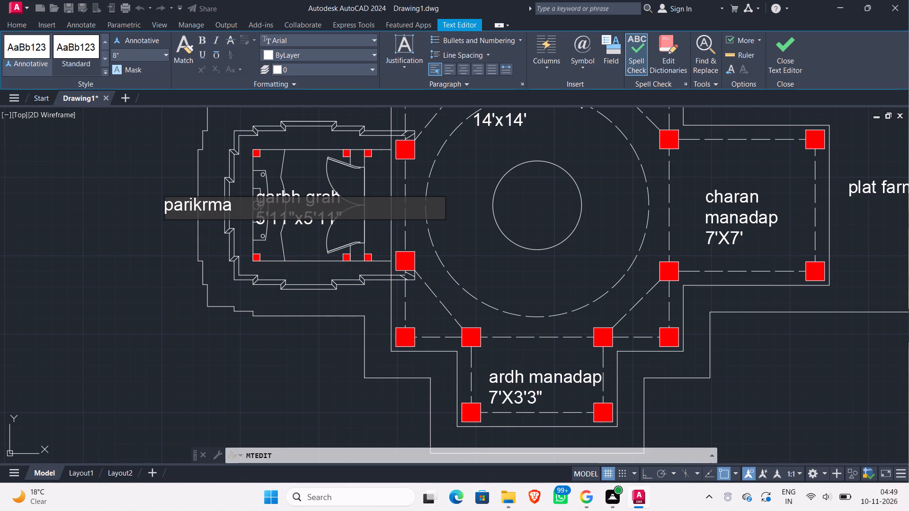
click(173, 229)
Rotate the "parikrma" label 90 degrees counterclockwise so it reads vertically in the passage behind the sanctum's rear wall.
click(194, 208)
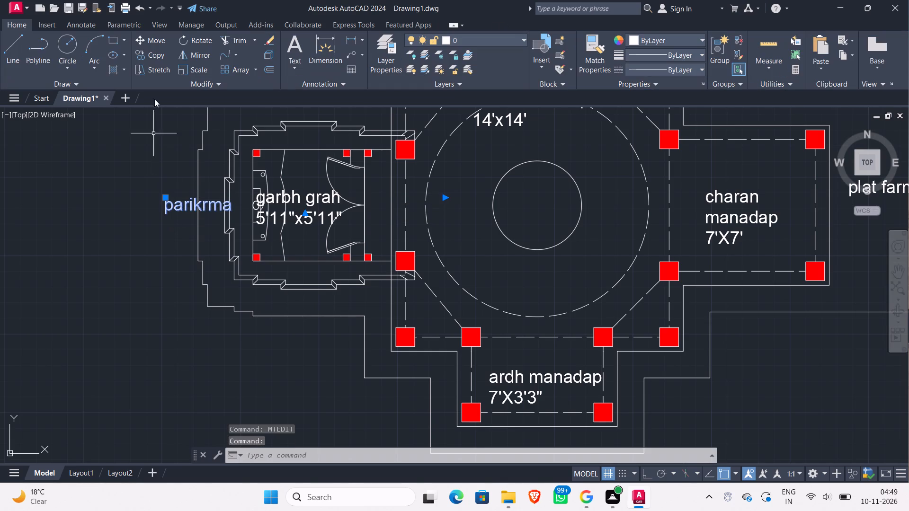
key(F8)
click(197, 38)
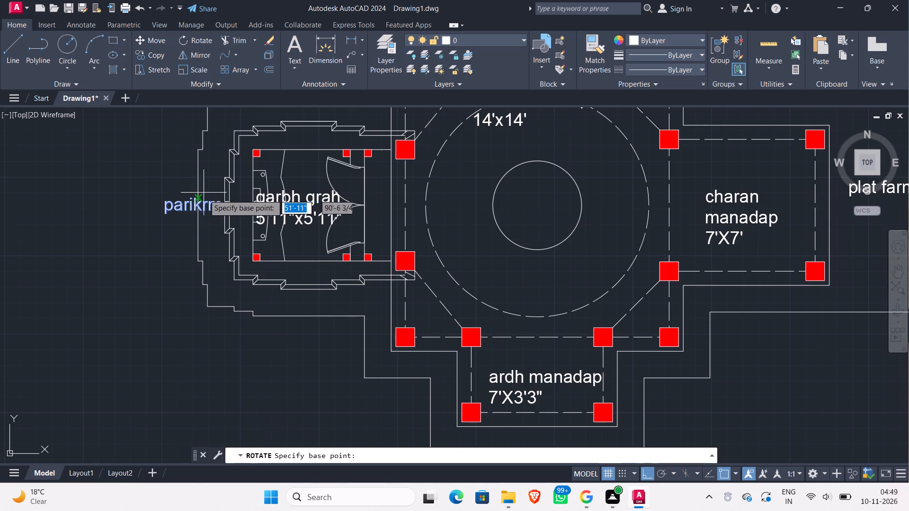
click(208, 207)
click(213, 159)
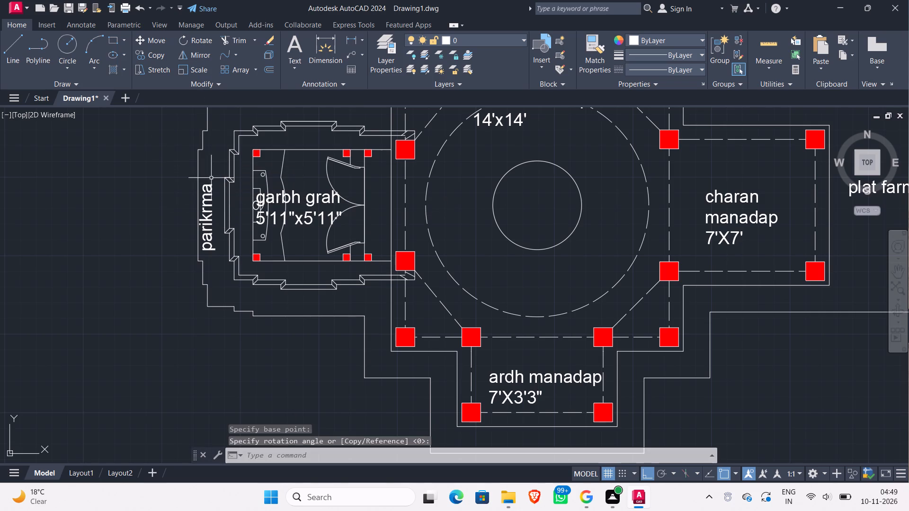
Review the labelled temple floor plan and the side elevation against the reference image.
scroll(274, 363, down, 1)
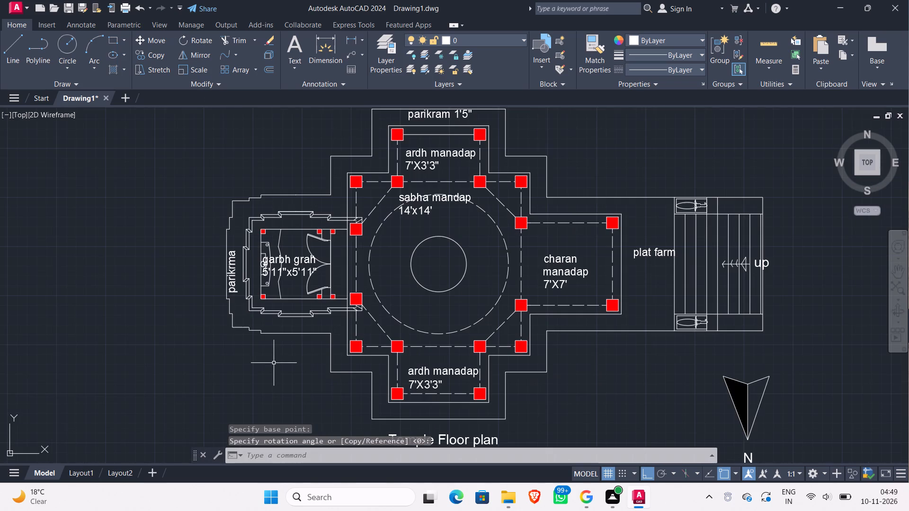
middle_drag(276, 360, 217, 288)
scroll(217, 288, down, 2)
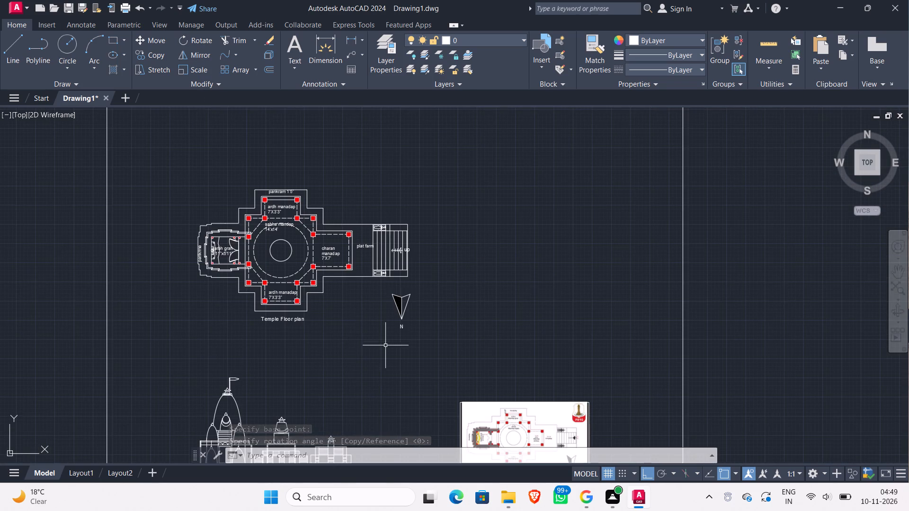
middle_drag(385, 346, 373, 250)
scroll(533, 370, up, 2)
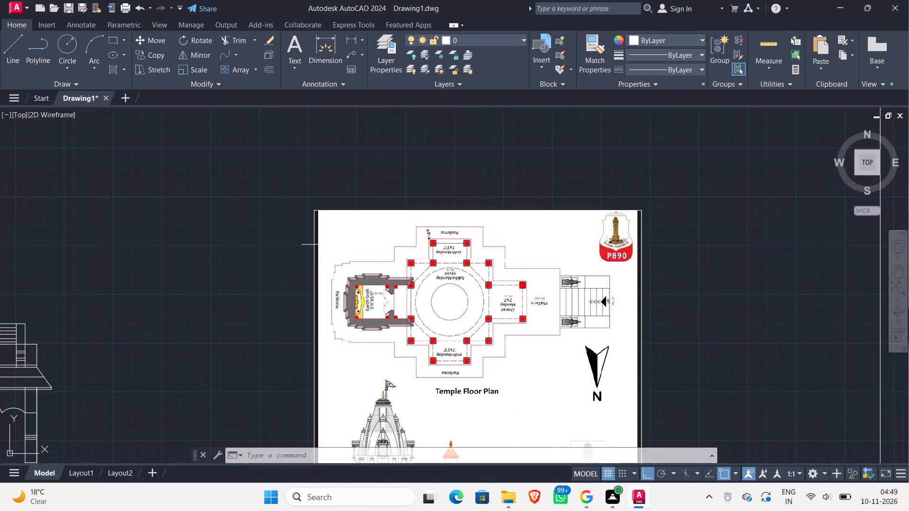
scroll(240, 298, down, 2)
middle_drag(222, 293, 523, 304)
middle_drag(435, 265, 408, 405)
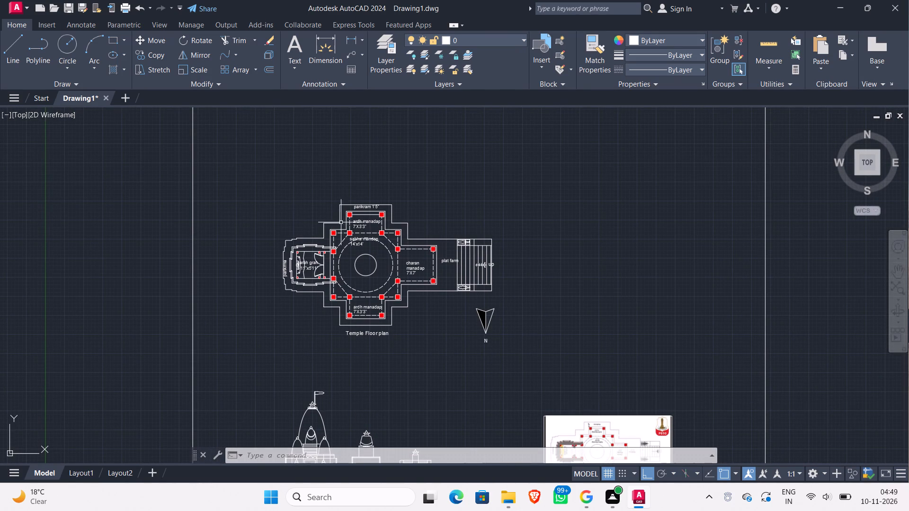
middle_drag(531, 381, 443, 203)
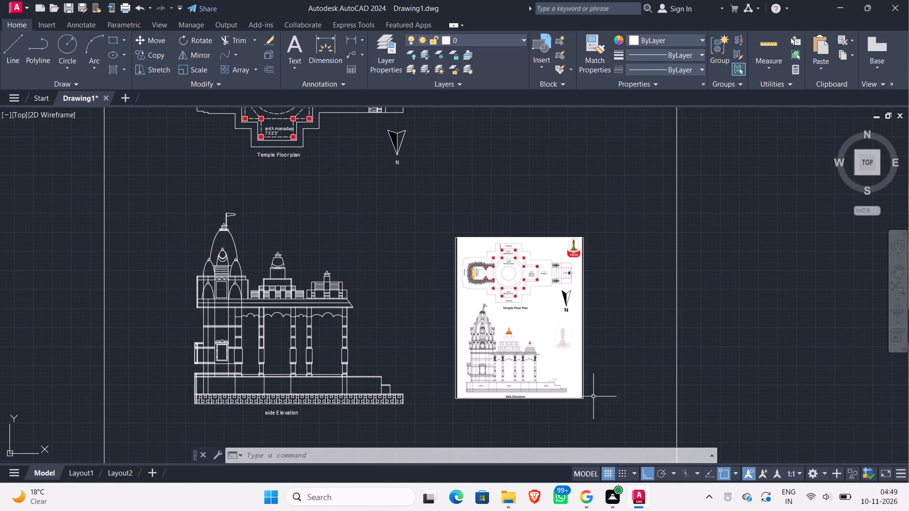
middle_drag(384, 203, 440, 296)
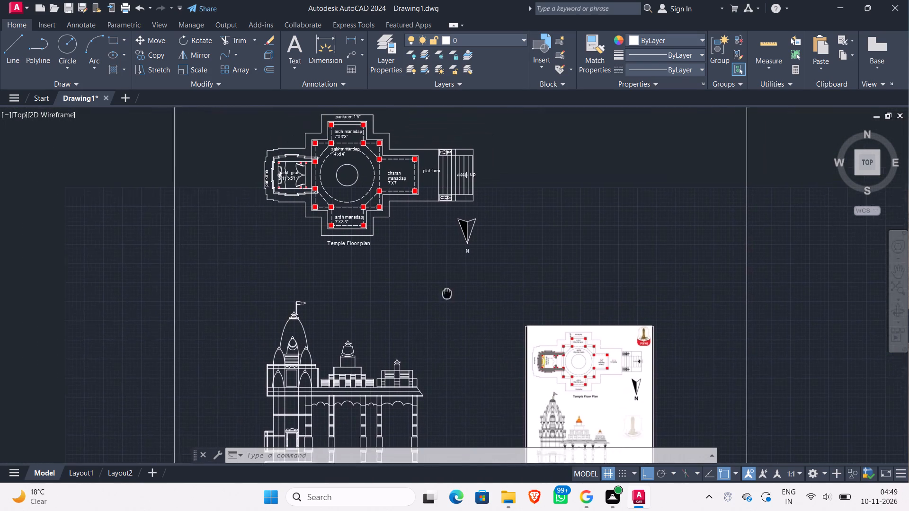
middle_drag(440, 296, 399, 250)
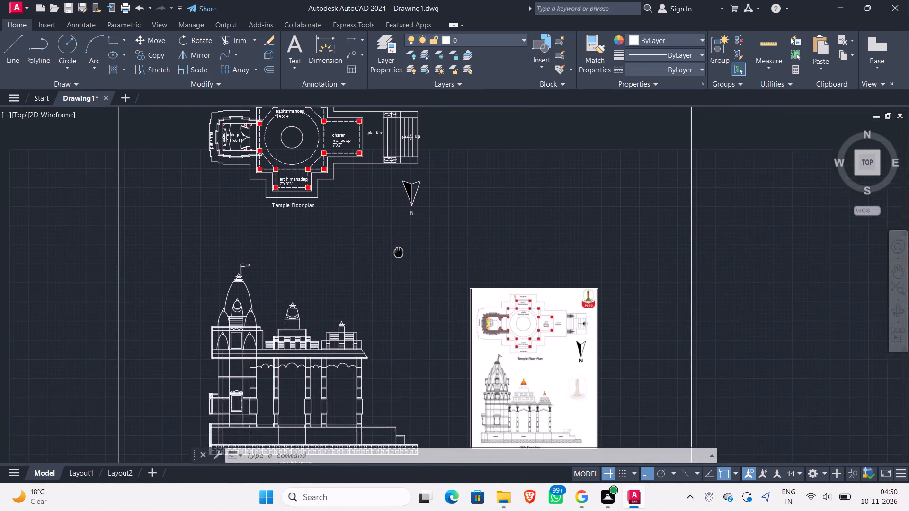
middle_drag(399, 250, 369, 181)
middle_drag(373, 231, 379, 262)
middle_drag(379, 262, 381, 284)
scroll(381, 282, down, 1)
scroll(381, 283, up, 1)
middle_drag(380, 282, 378, 301)
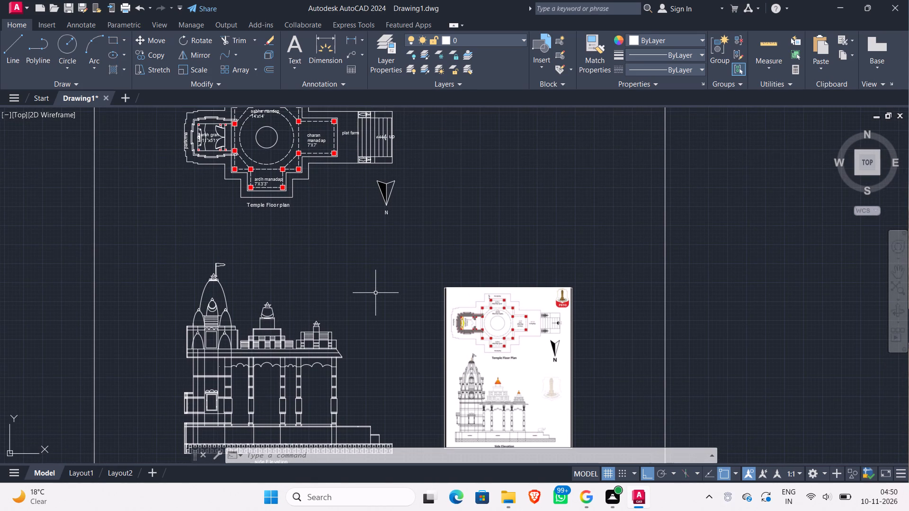
scroll(375, 293, down, 1)
middle_drag(375, 293, 392, 302)
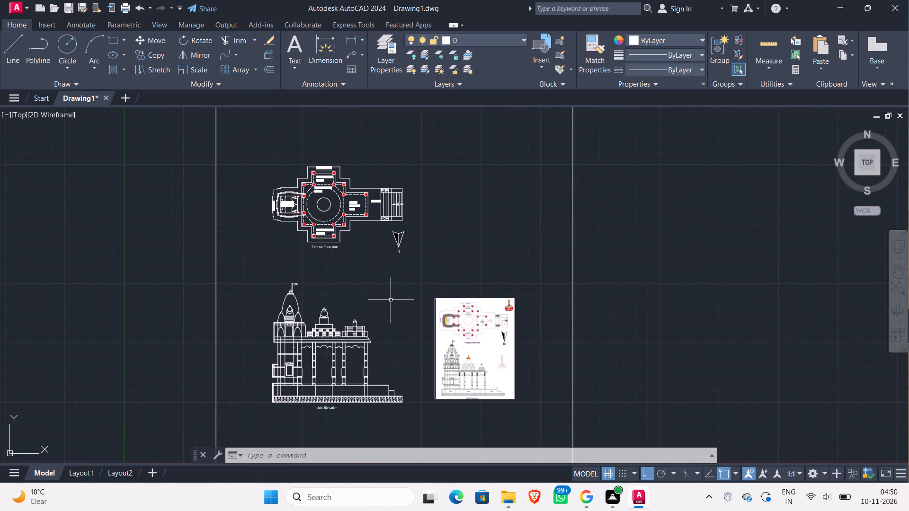
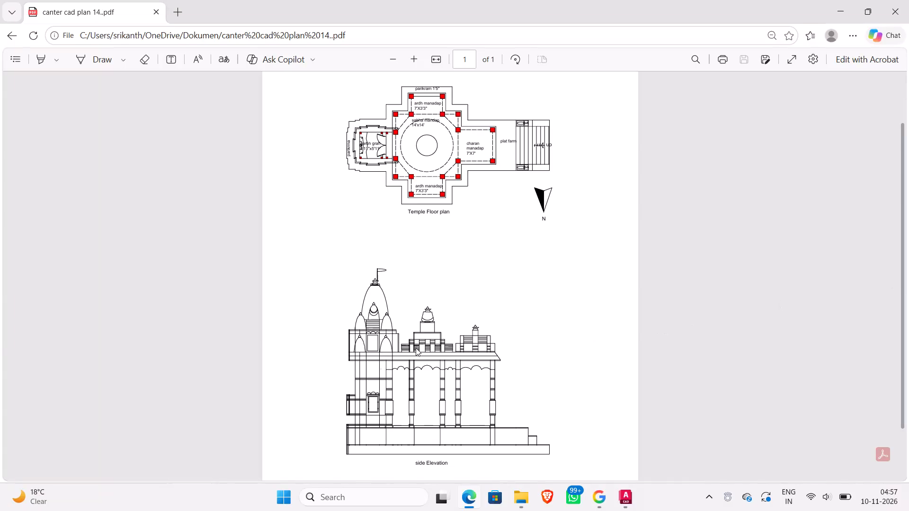
Review the temple floor plan and side elevation in the plotted PDF, and close the PDF.
scroll(406, 361, down, 3)
scroll(406, 362, up, 3)
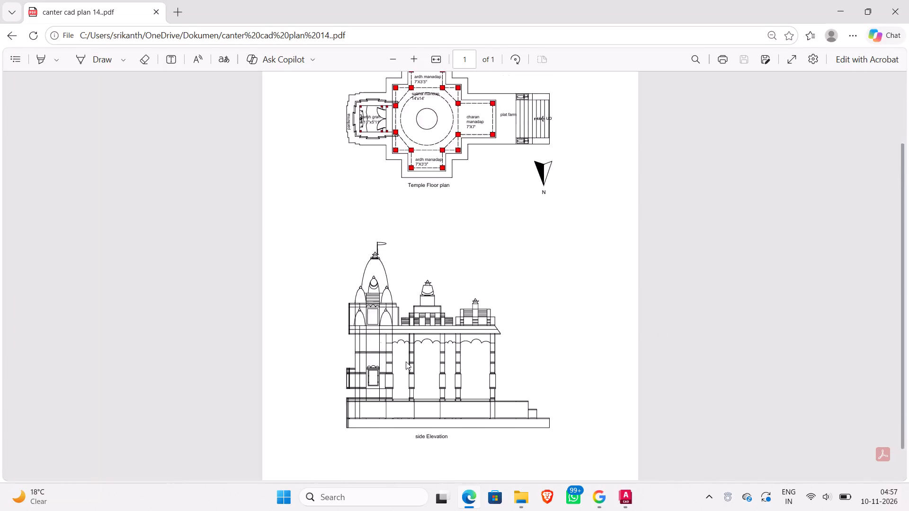
scroll(406, 361, up, 9)
scroll(405, 354, down, 9)
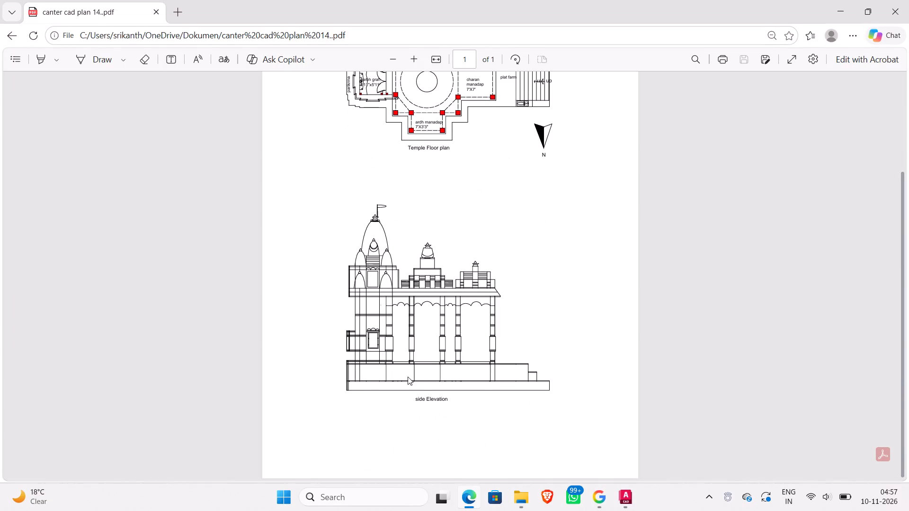
scroll(458, 409, up, 9)
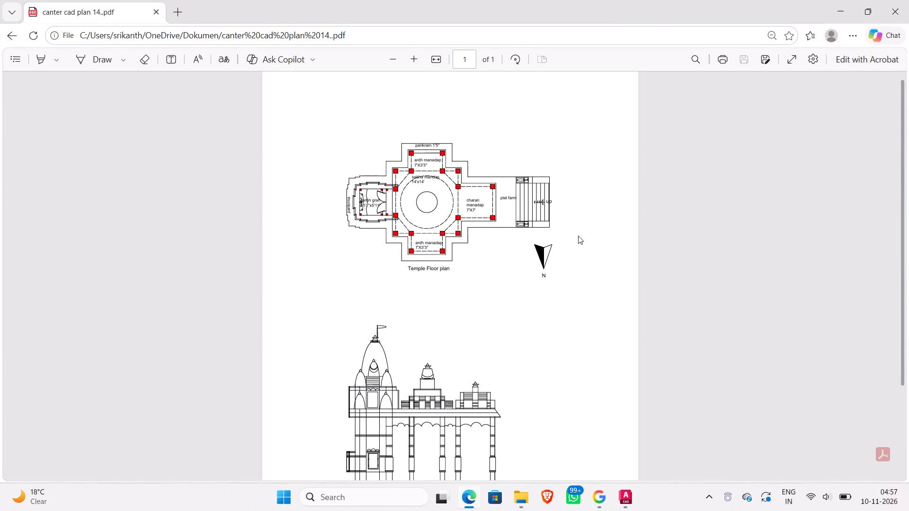
scroll(561, 242, down, 3)
scroll(387, 355, up, 3)
scroll(393, 352, down, 2)
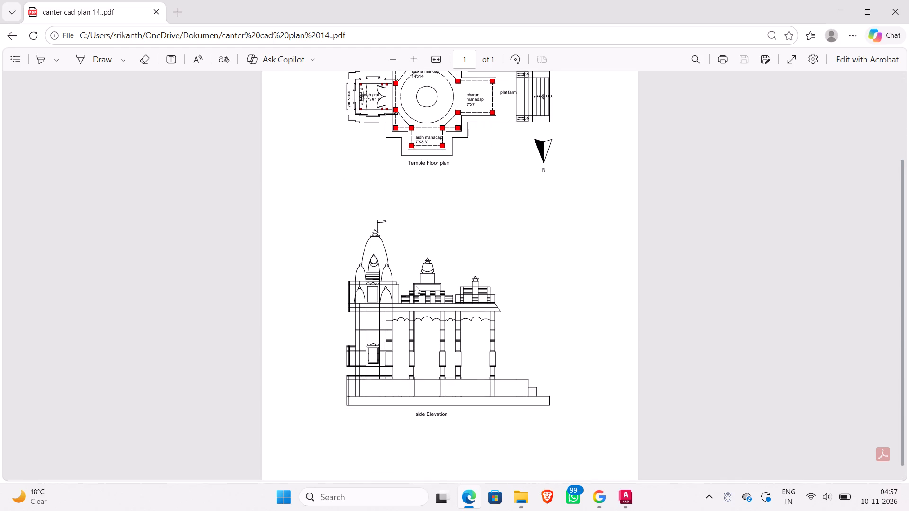
scroll(482, 423, up, 2)
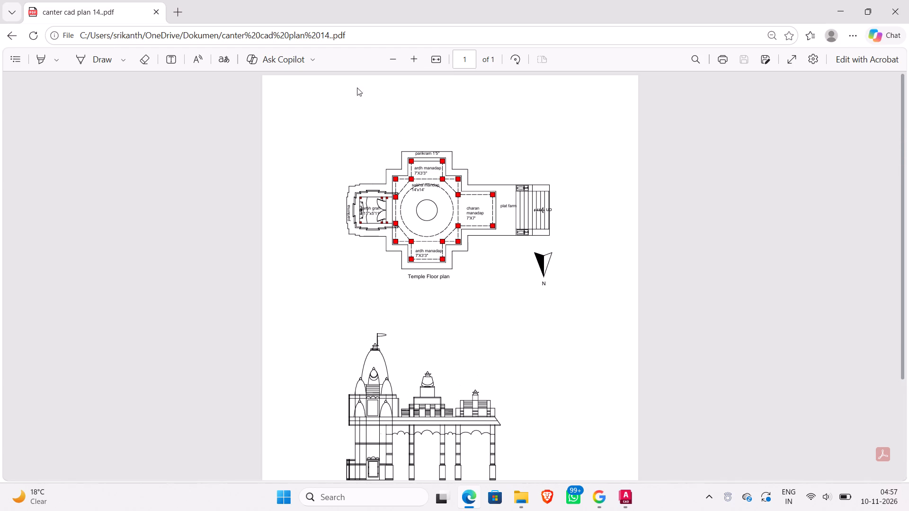
click(154, 12)
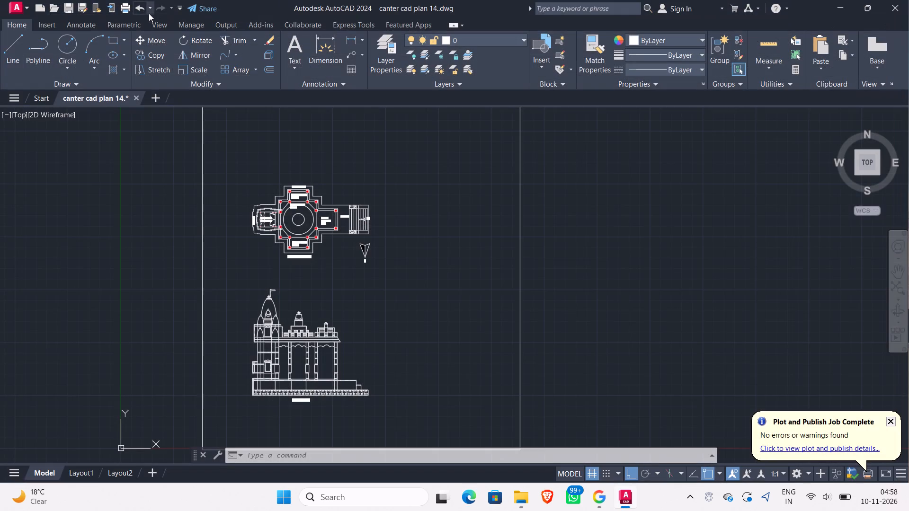
Save the canter cad plan 14 drawing and close AutoCAD.
click(68, 7)
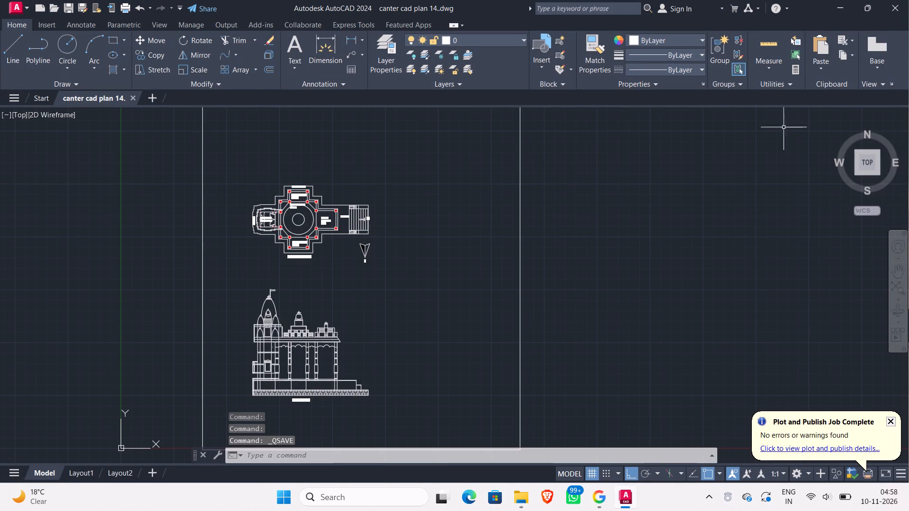
click(900, 8)
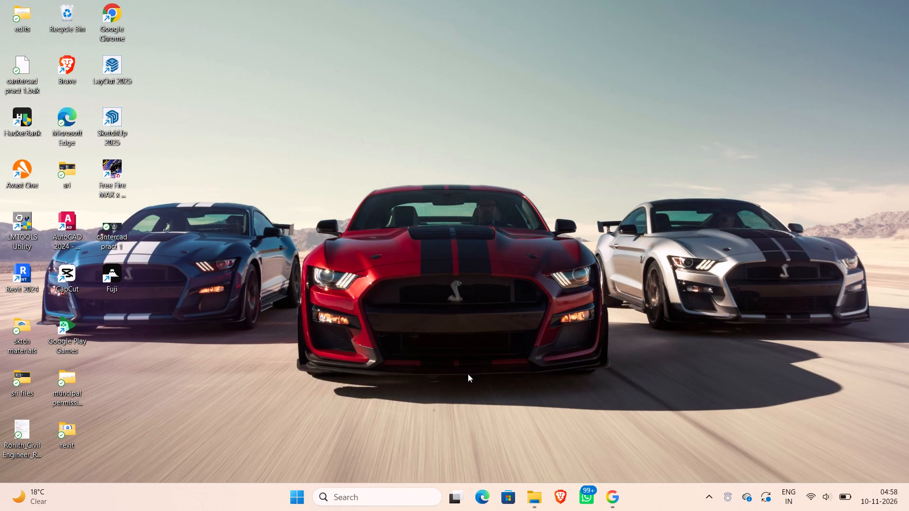
Launch the Fuji application from the desktop.
click(112, 289)
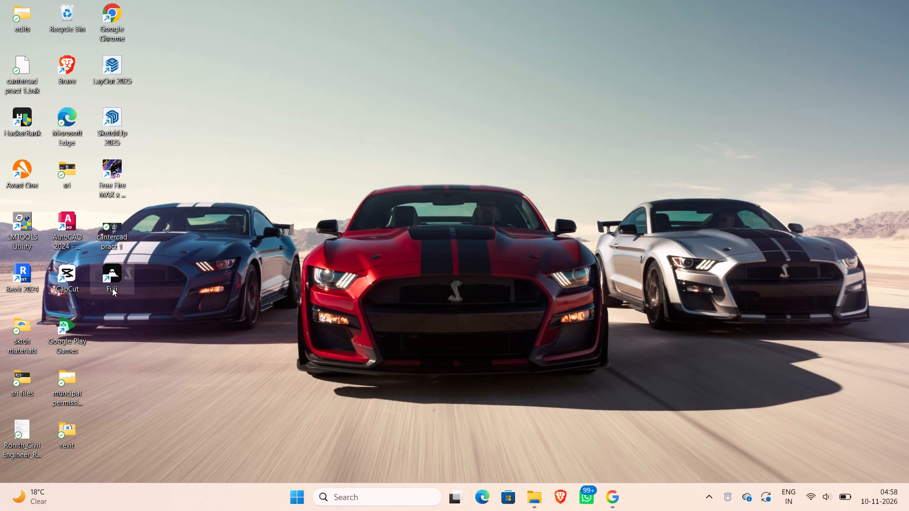
double_click(112, 283)
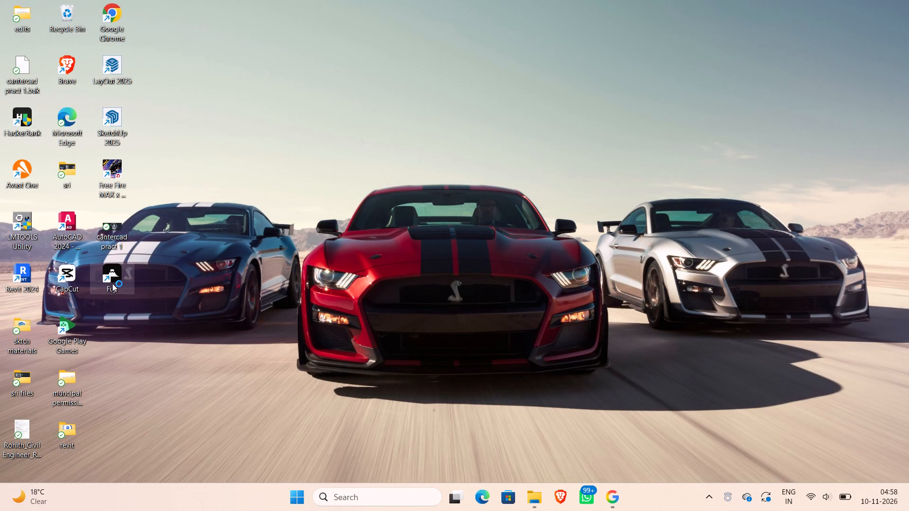
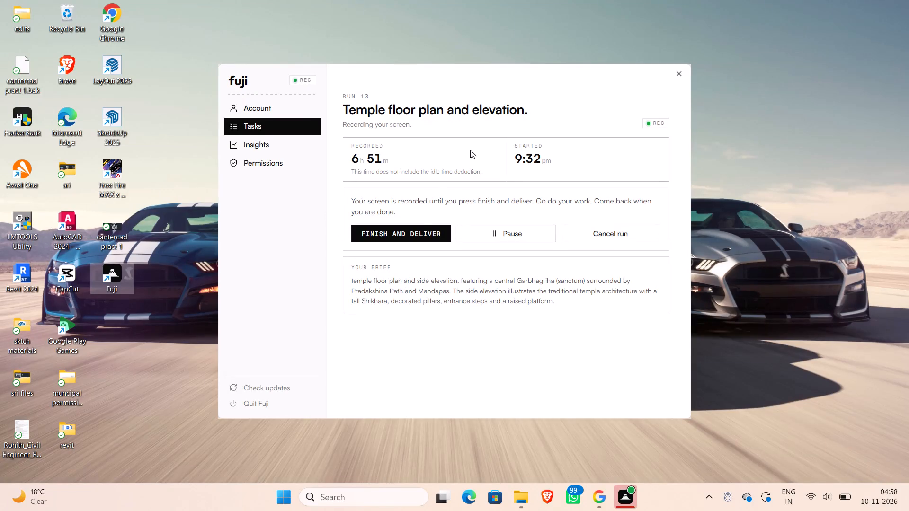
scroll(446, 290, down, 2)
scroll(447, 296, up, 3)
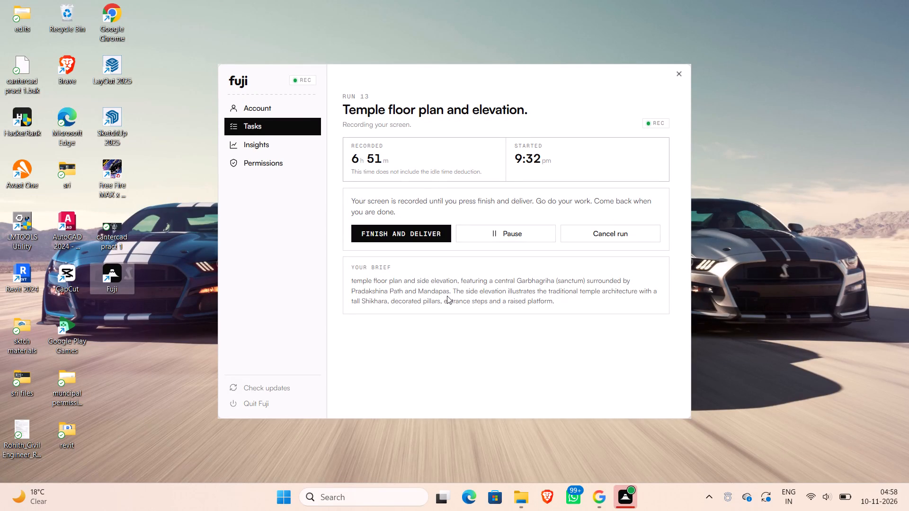